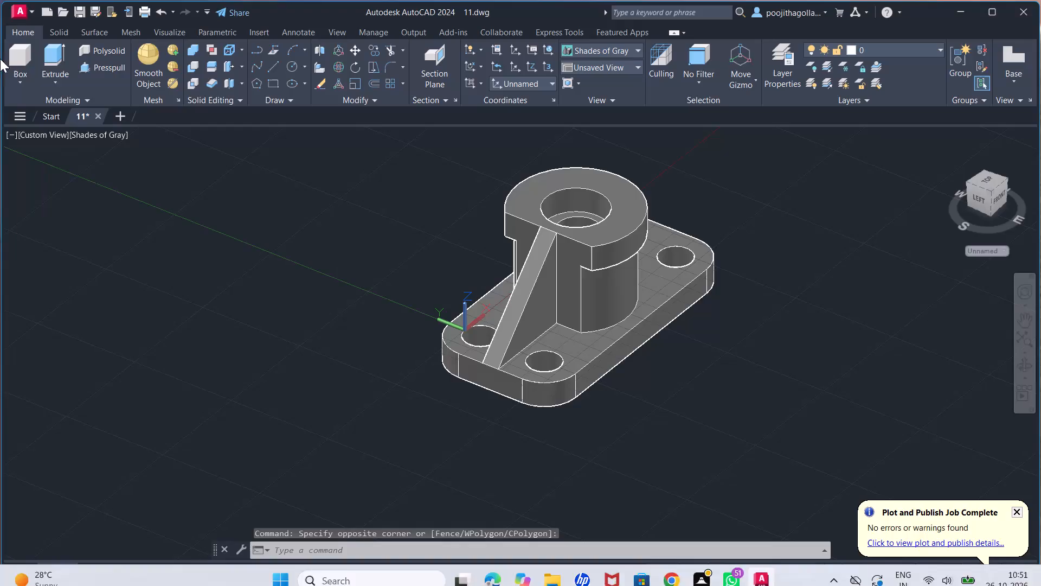
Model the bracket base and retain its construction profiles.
Create a new drawing and save it under the name 12.
left_click(113, 112)
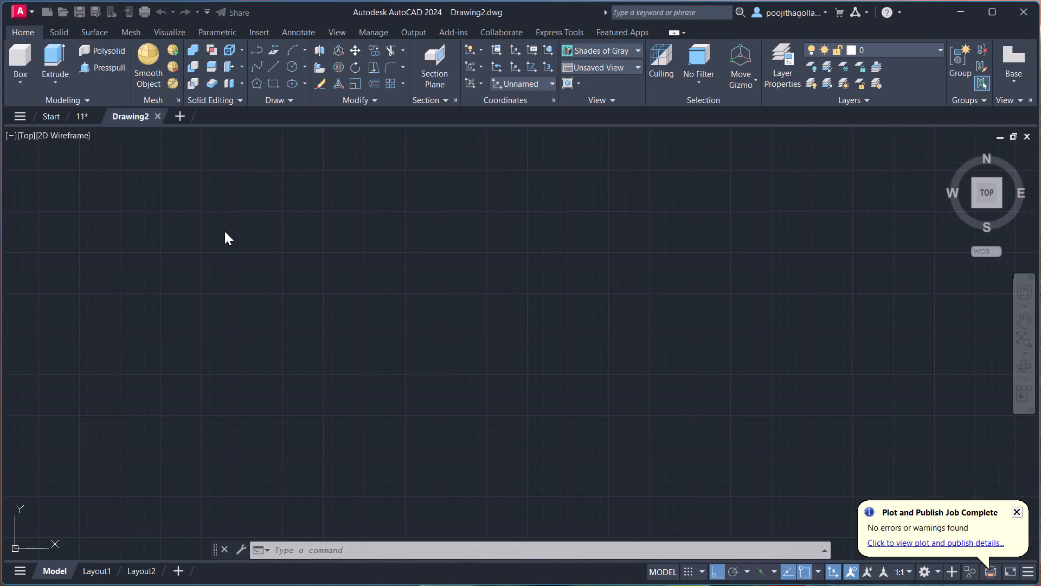
key("ctrl+s")
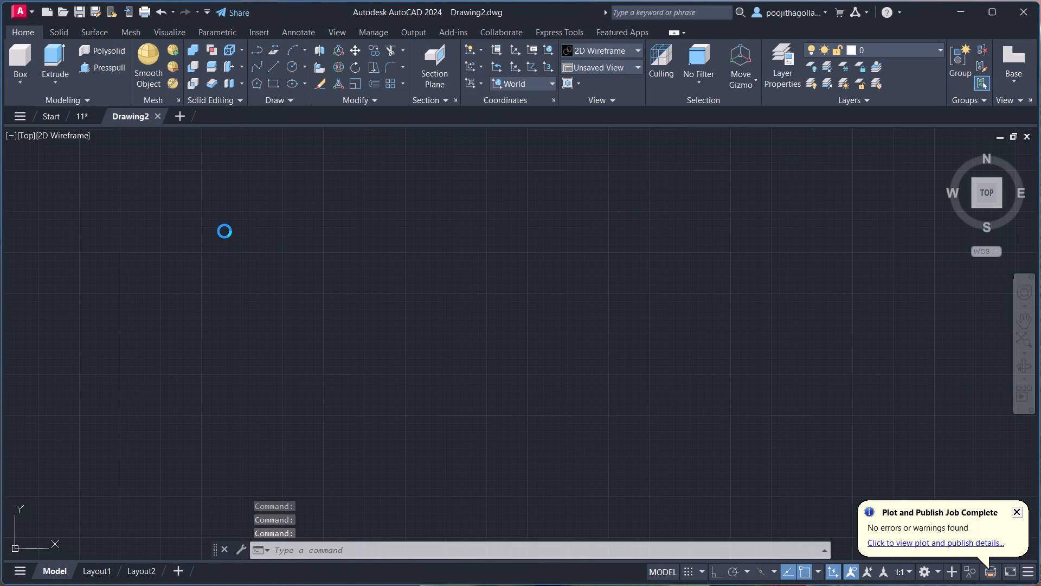
type("12")
key("Return")
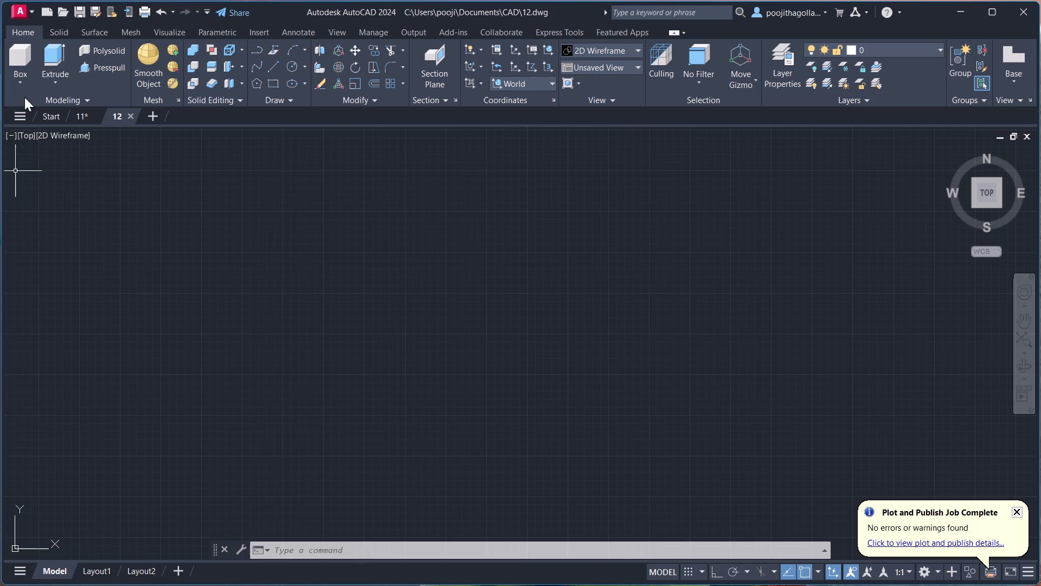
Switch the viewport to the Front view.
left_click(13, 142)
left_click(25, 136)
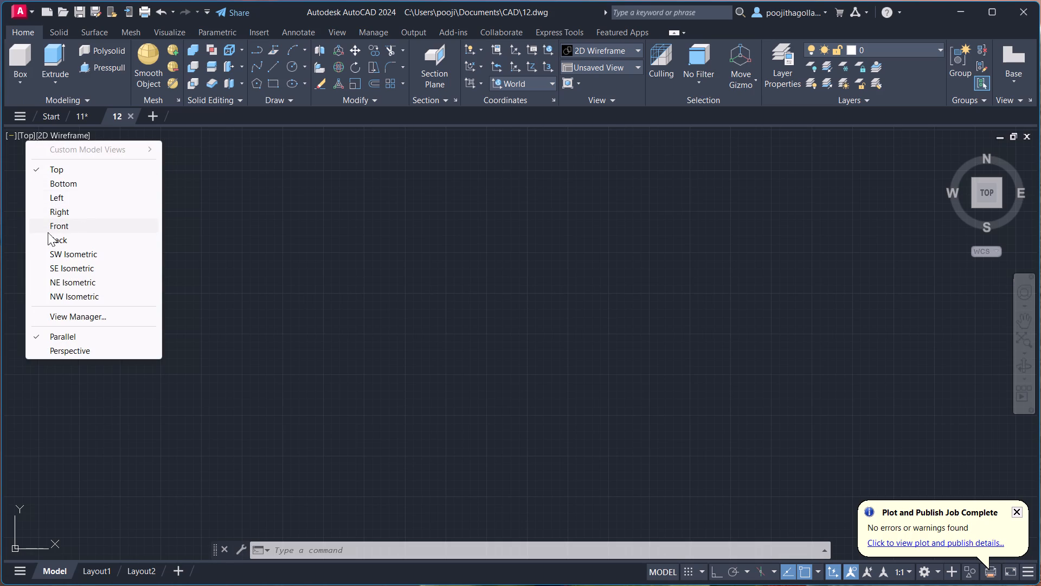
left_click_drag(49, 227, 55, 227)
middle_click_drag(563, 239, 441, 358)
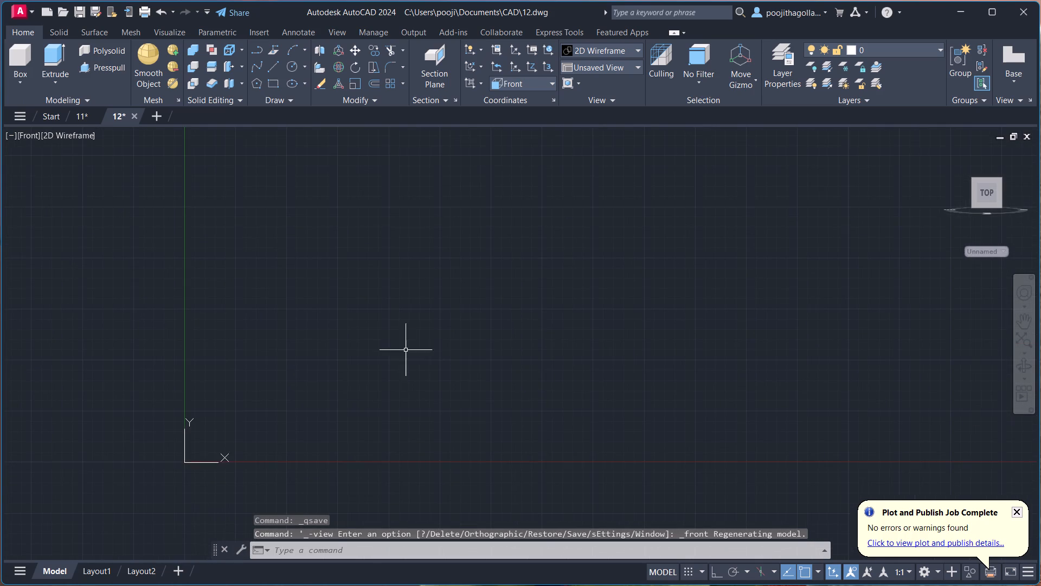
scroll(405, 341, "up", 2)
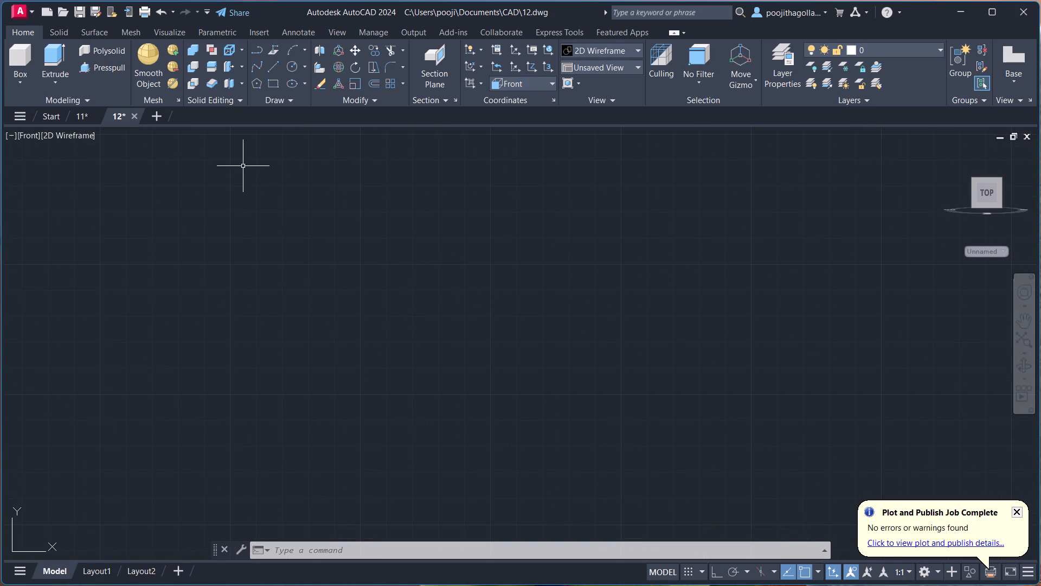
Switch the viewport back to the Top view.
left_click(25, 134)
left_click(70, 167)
With Ortho mode on, draw a horizontal line 30 long to the right as the rectangle's lower edge.
key("l")
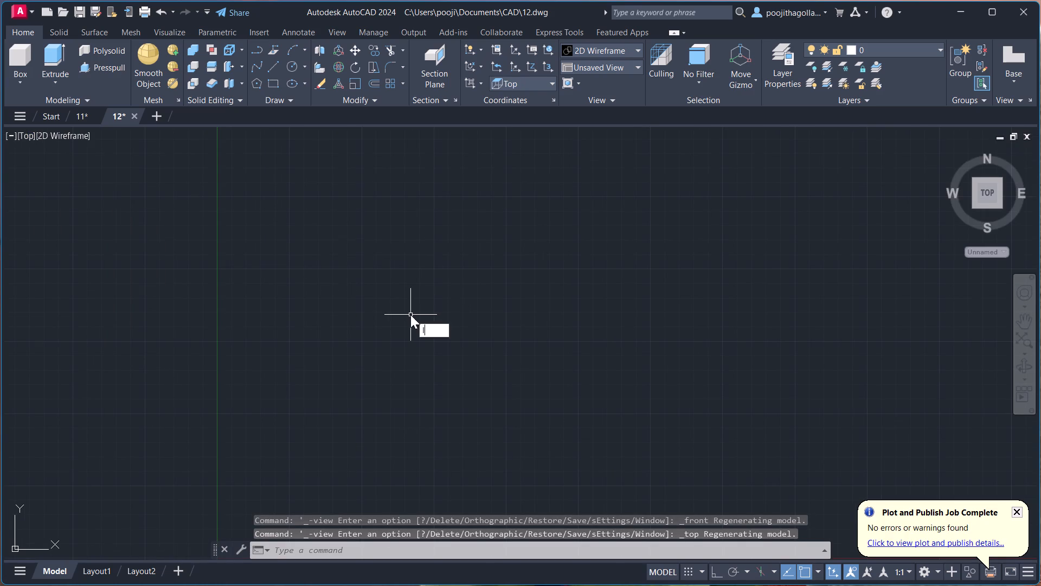
key("Return")
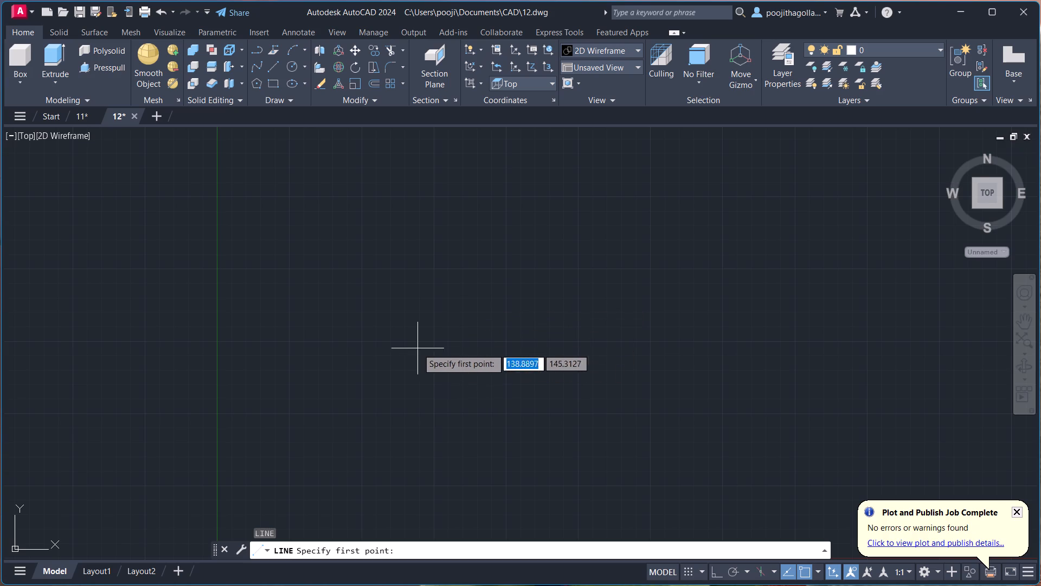
left_click(417, 416)
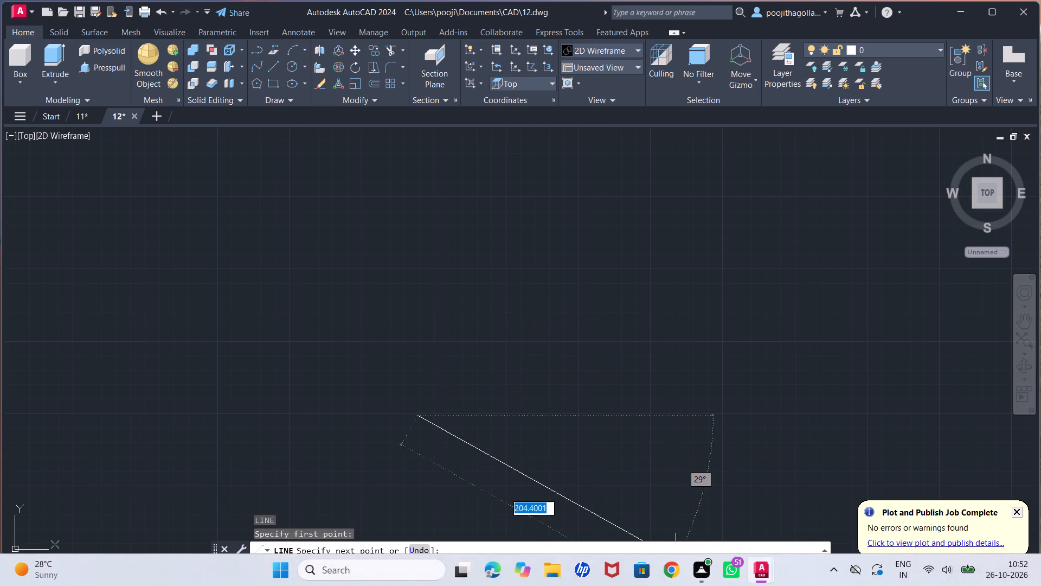
left_click(717, 568)
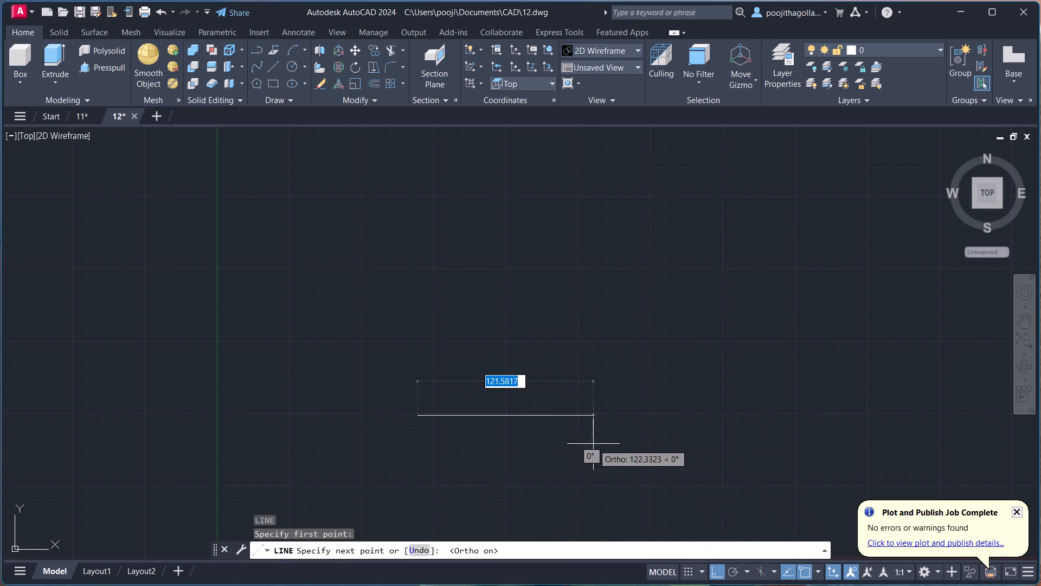
type("30")
key("Return")
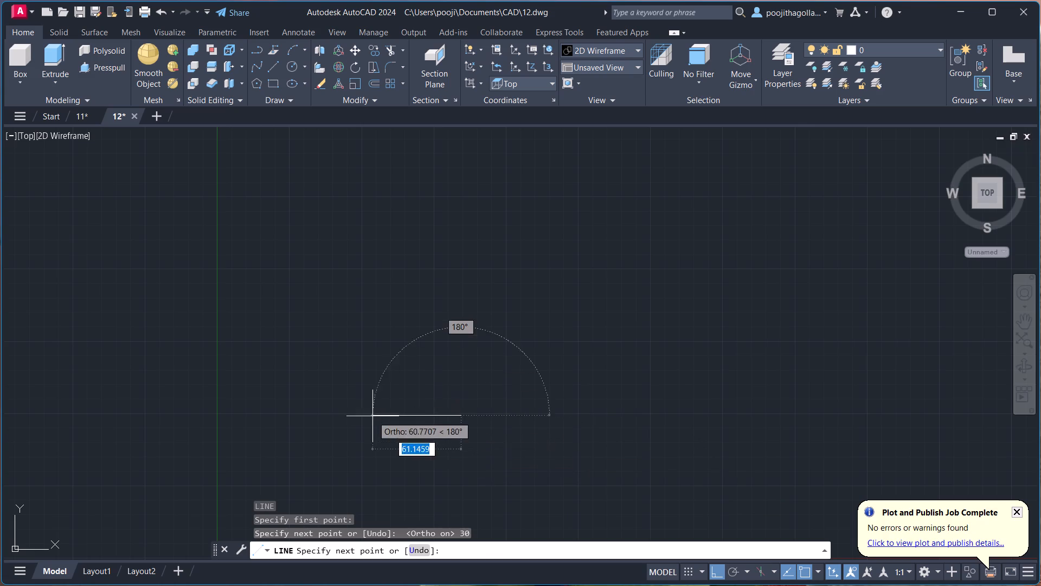
Continue the outline 35 upward and 30 back to the left, and close it at the start point as a rectangle.
scroll(393, 383, "up", 3)
middle_click_drag(494, 419, 504, 220)
scroll(516, 314, "up", 2)
middle_click_drag(546, 293, 513, 307)
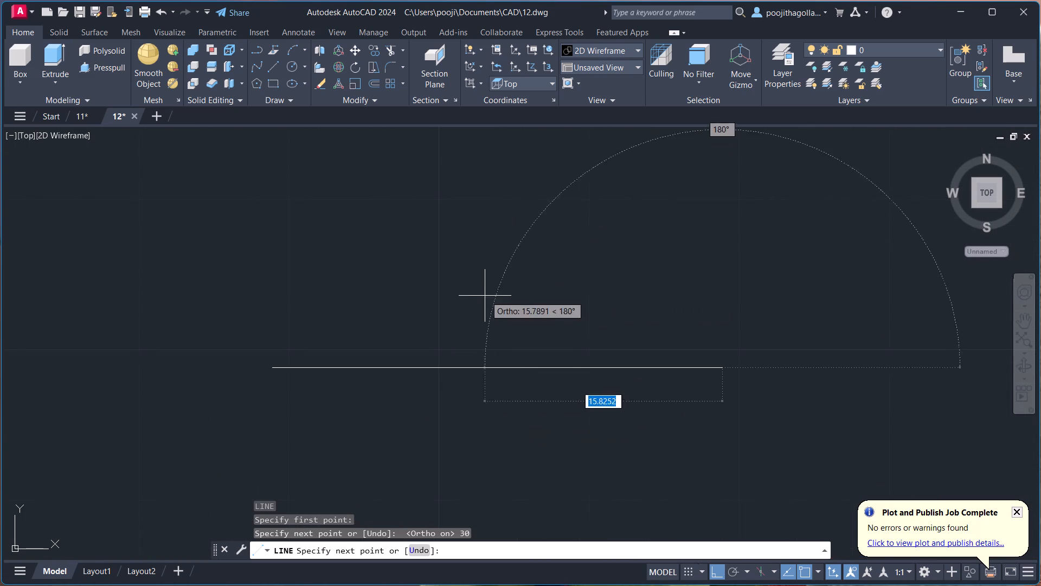
scroll(556, 298, "down", 3)
middle_click_drag(588, 273, 560, 315)
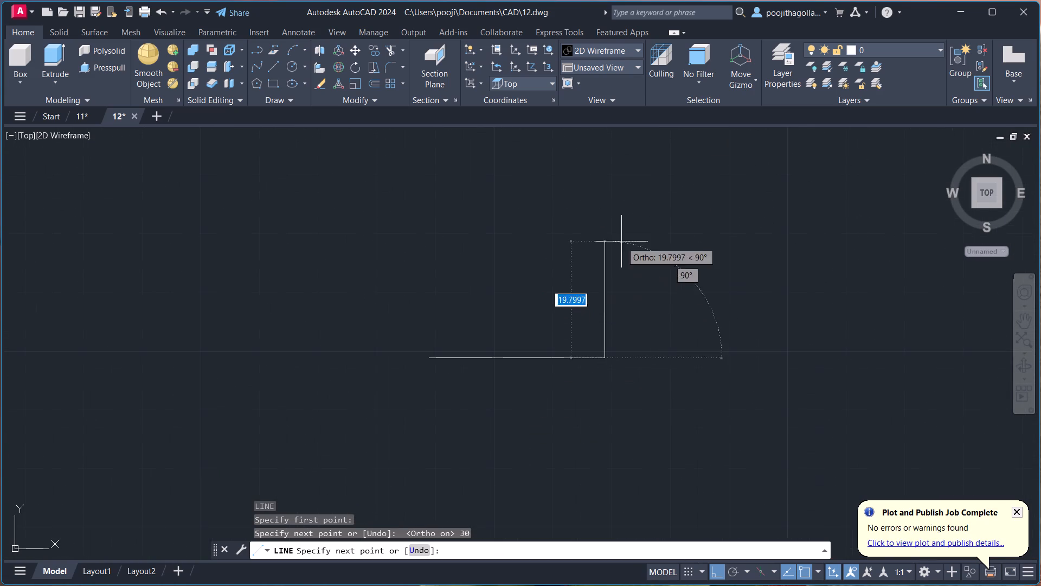
middle_click_drag(615, 272, 599, 334)
type("35")
key("Return")
type("30")
key("Return")
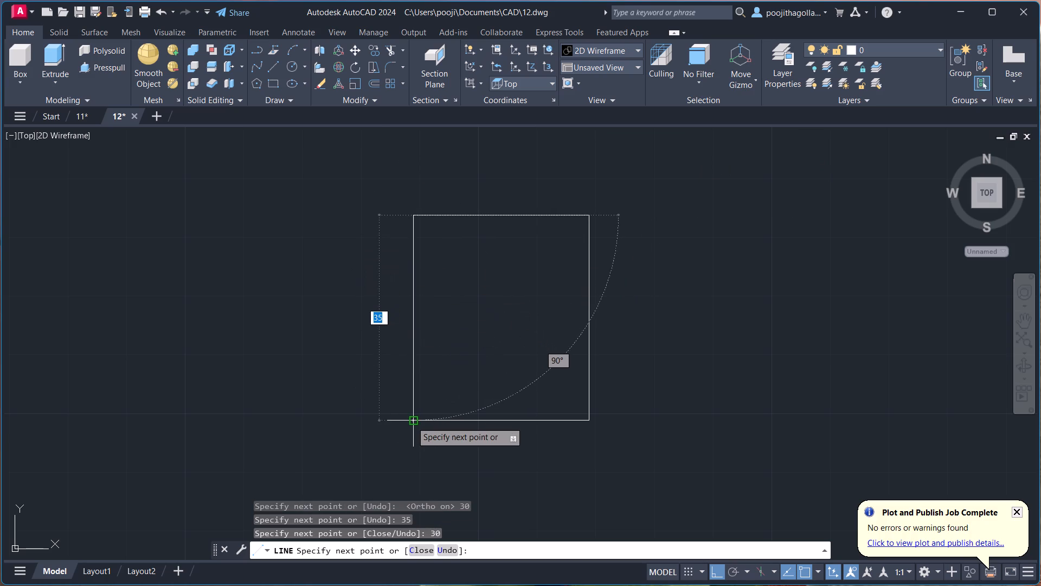
left_click(412, 422)
key("Escape")
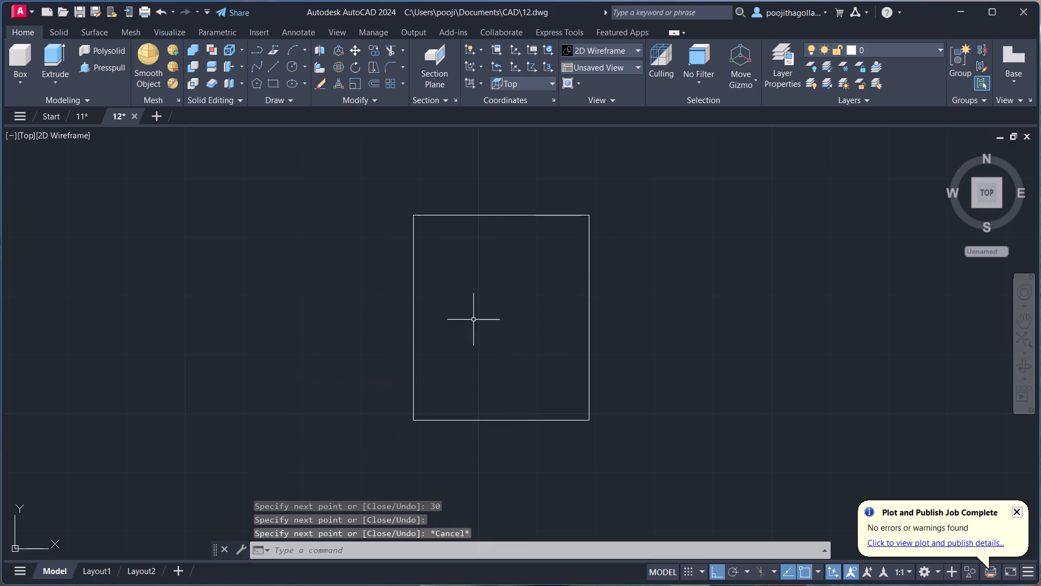
Draw construction lines from the rectangle's lower-right corner, 7 up along the edge and 8 inward to the left.
middle_click_drag(523, 286, 446, 258)
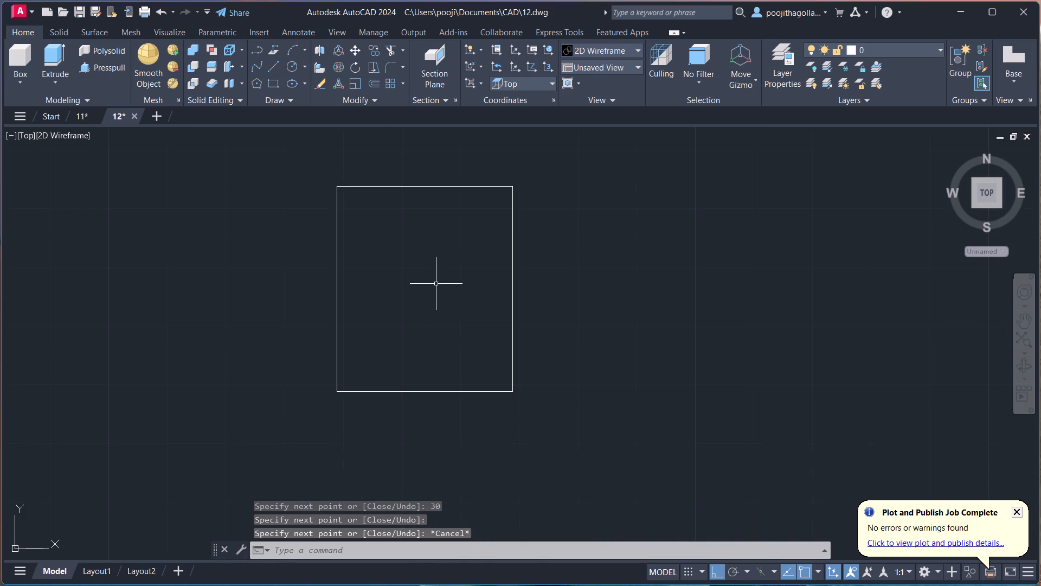
scroll(428, 296, "up", 1)
middle_click_drag(434, 304, 446, 254)
scroll(436, 296, "up", 1)
scroll(446, 292, "down", 1)
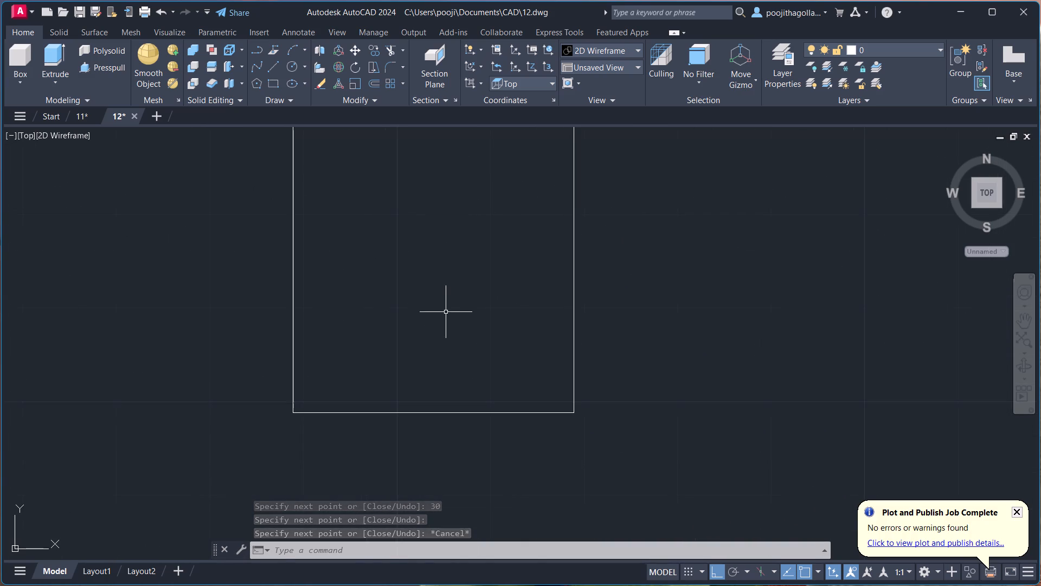
middle_click_drag(447, 316, 436, 262)
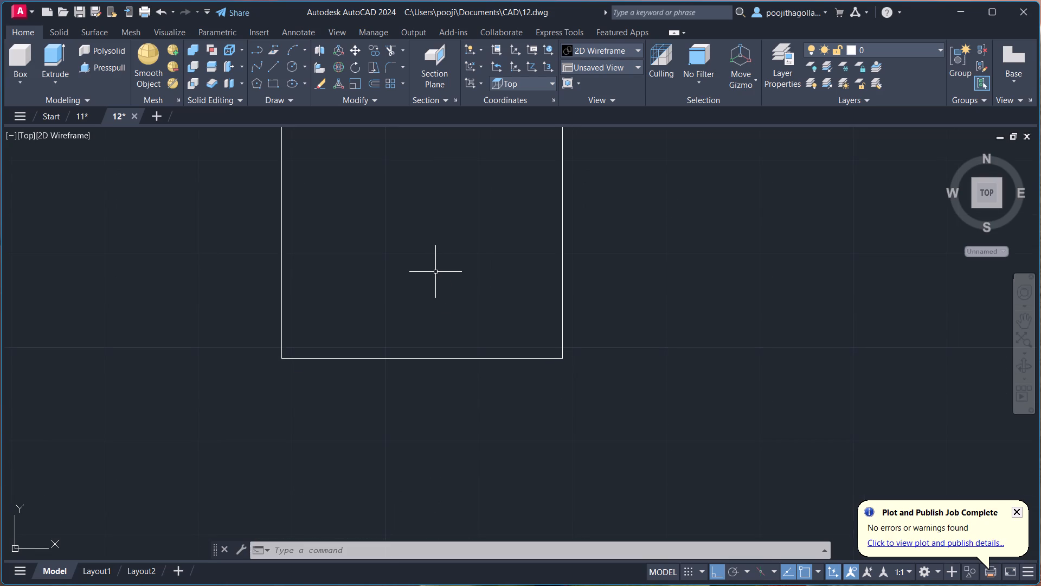
key("l")
key("Return")
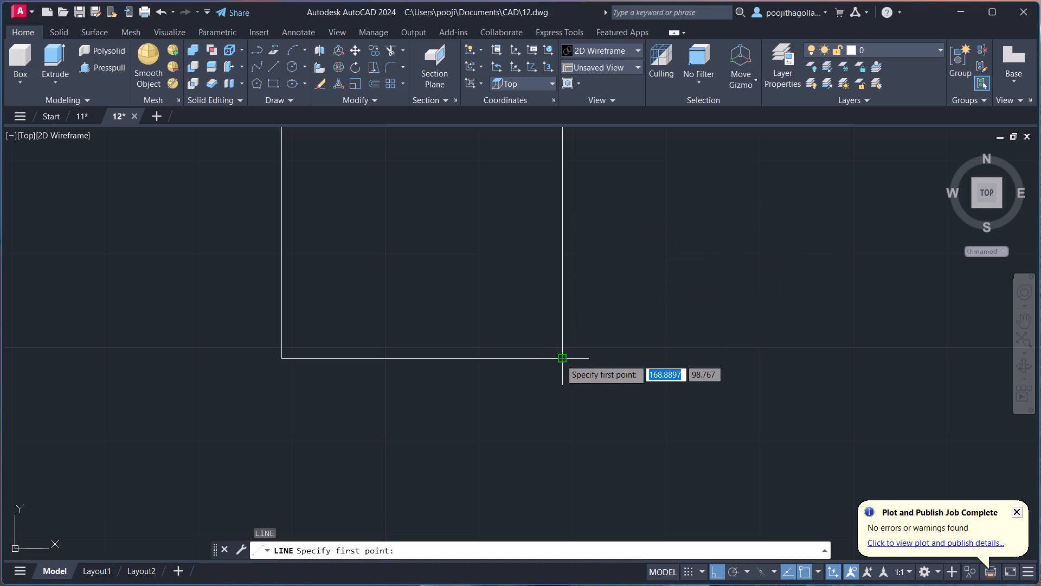
left_click(560, 359)
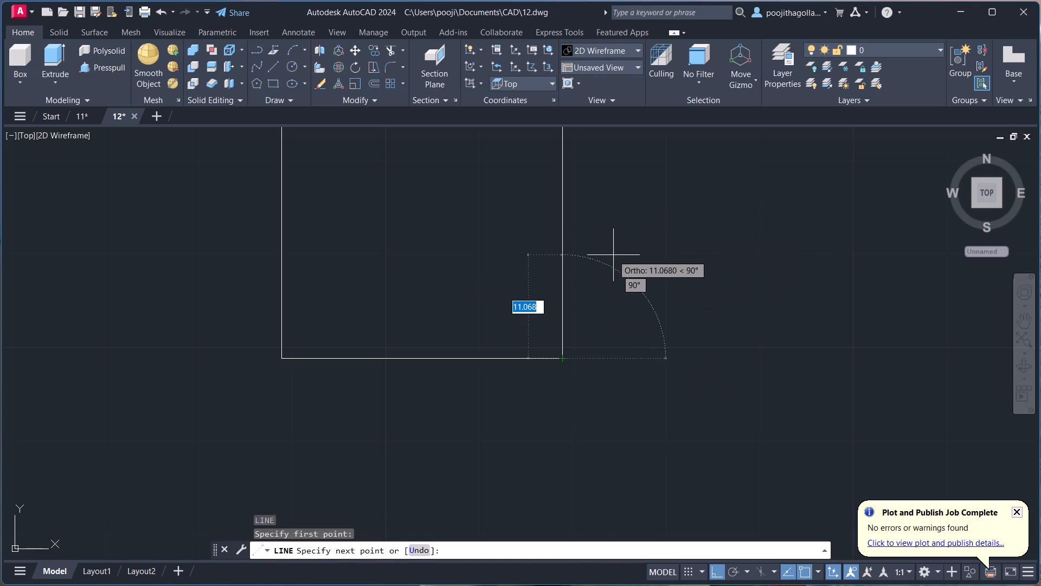
key("7")
key("Return")
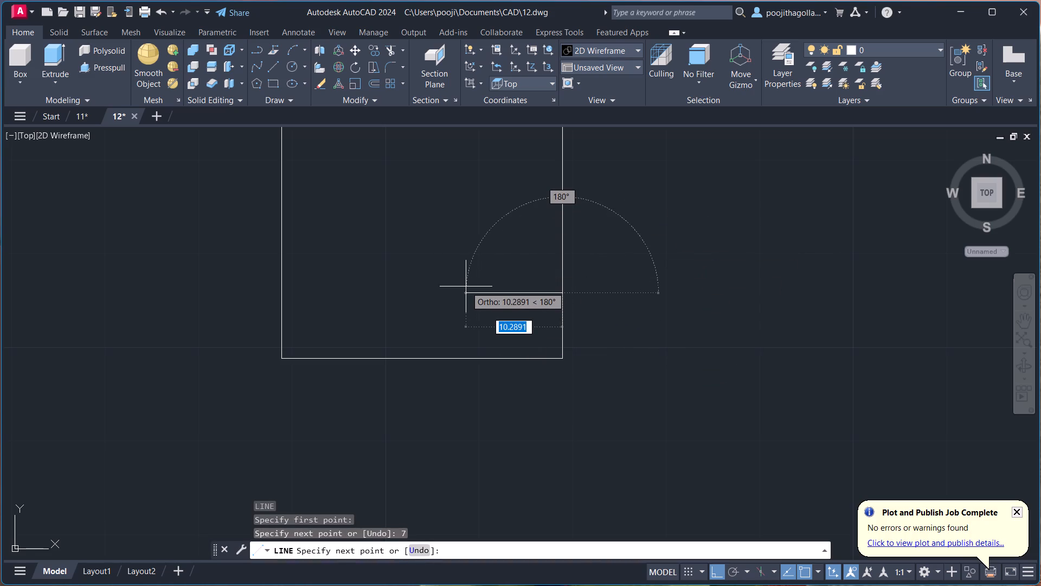
key("8")
key("Return")
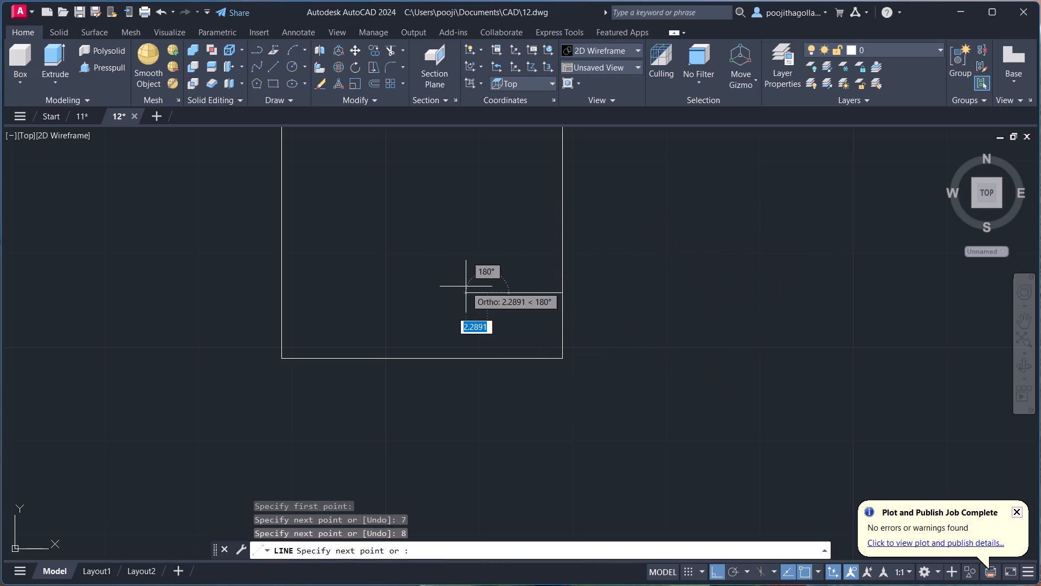
key("Escape")
Draw a circle of radius 5 centred on the inner end of the 8-long construction line.
key("c")
key("Return")
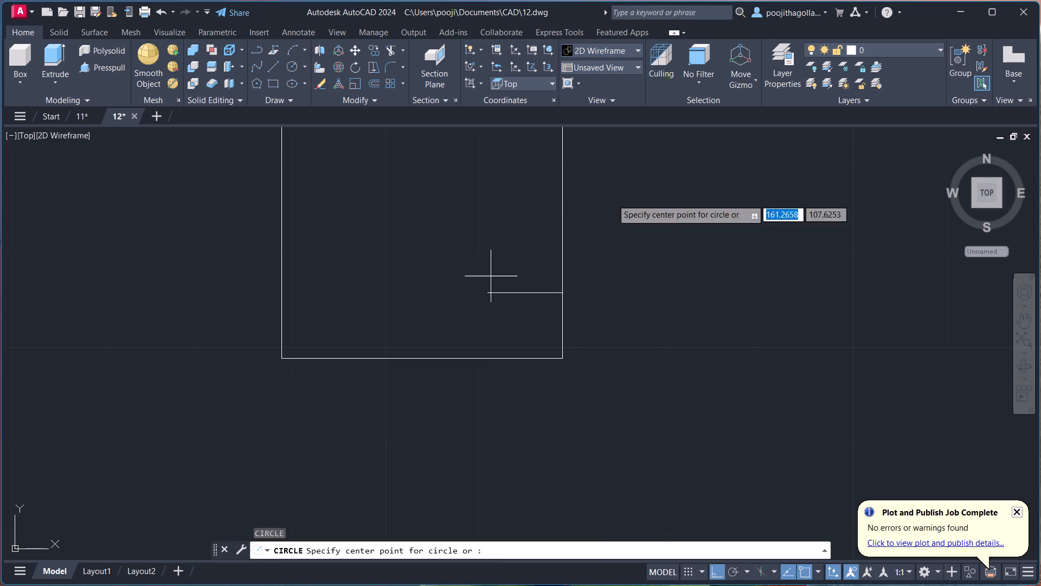
left_click(486, 291)
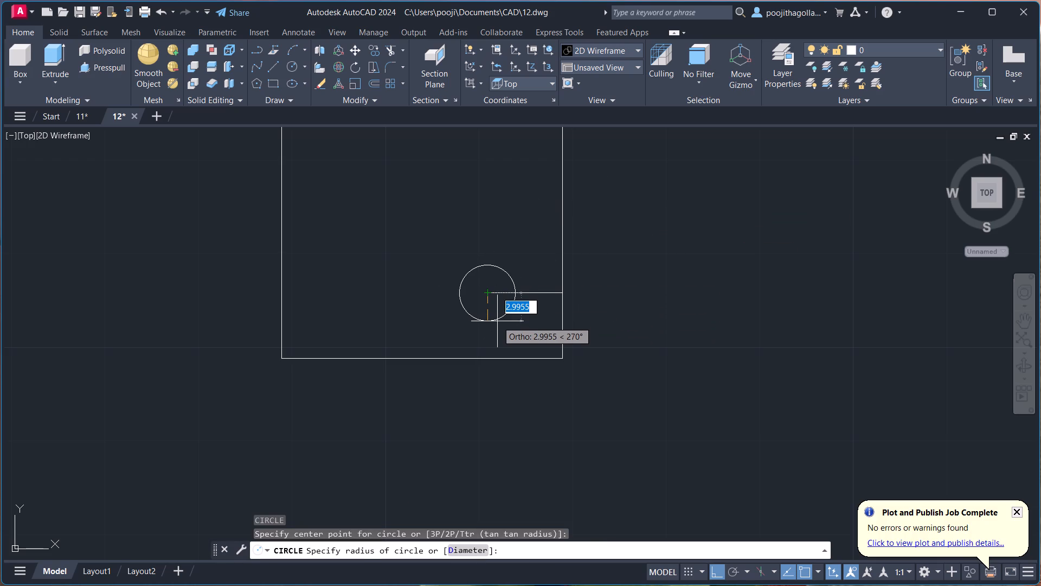
key("5")
key("Return")
Draw a vertical construction line 21 long upward from the circle's centre.
scroll(514, 252, "down", 1)
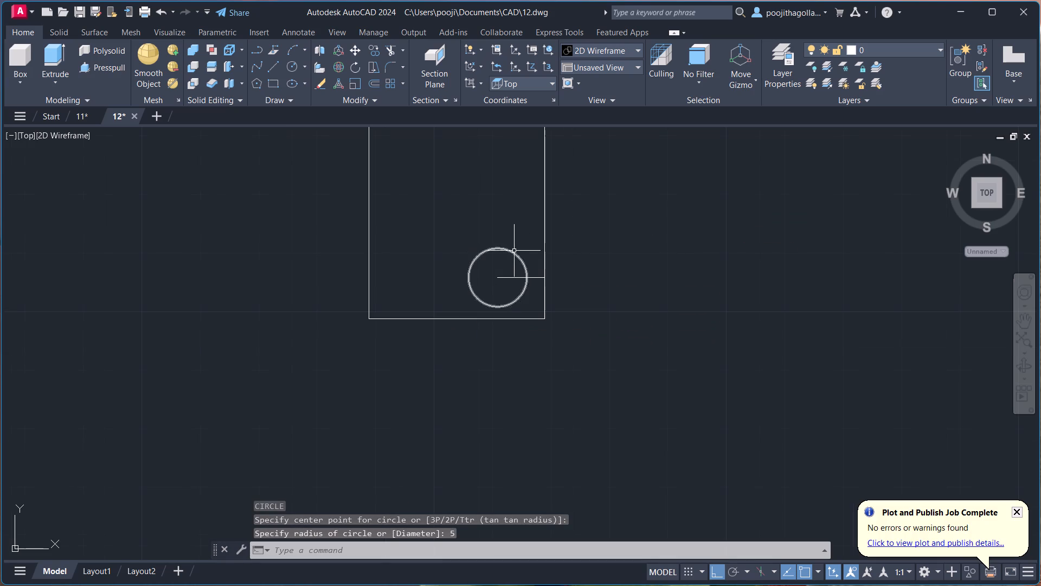
scroll(436, 195, "down", 2)
middle_click_drag(464, 172, 462, 237)
scroll(462, 237, "up", 2)
middle_click_drag(467, 283, 483, 278)
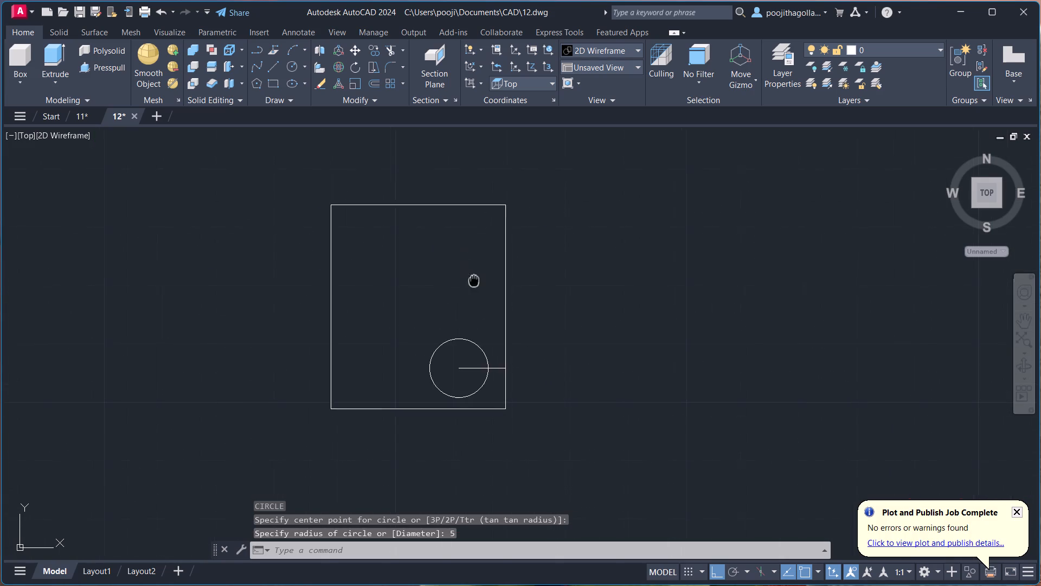
middle_click_drag(483, 278, 509, 286)
key("l")
key("Return")
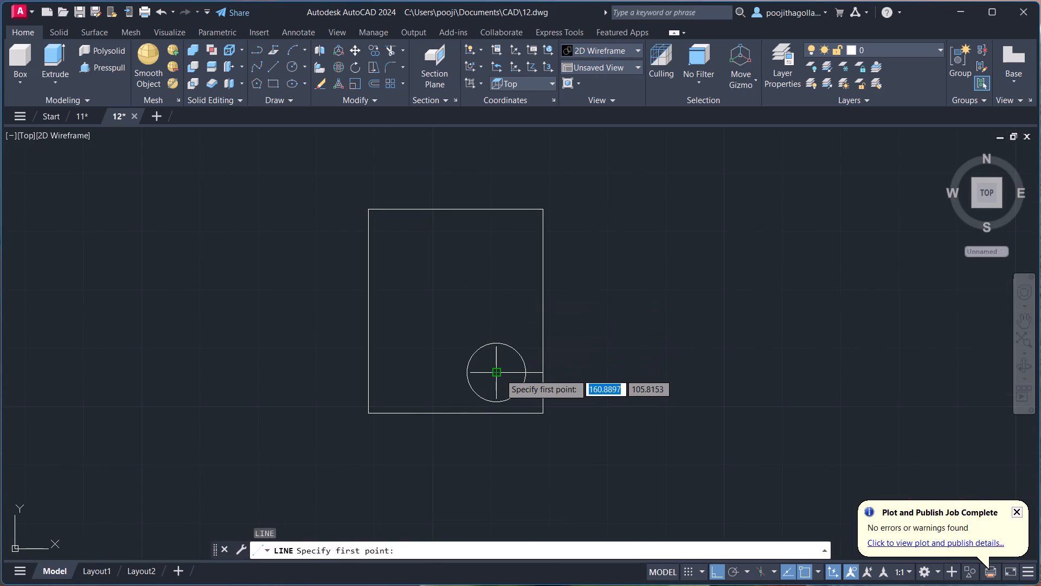
left_click_drag(497, 374, 505, 355)
type("21")
key("Return")
key("Escape")
Draw a second circle of radius 5 centred on the upper end of the vertical construction line.
key("c")
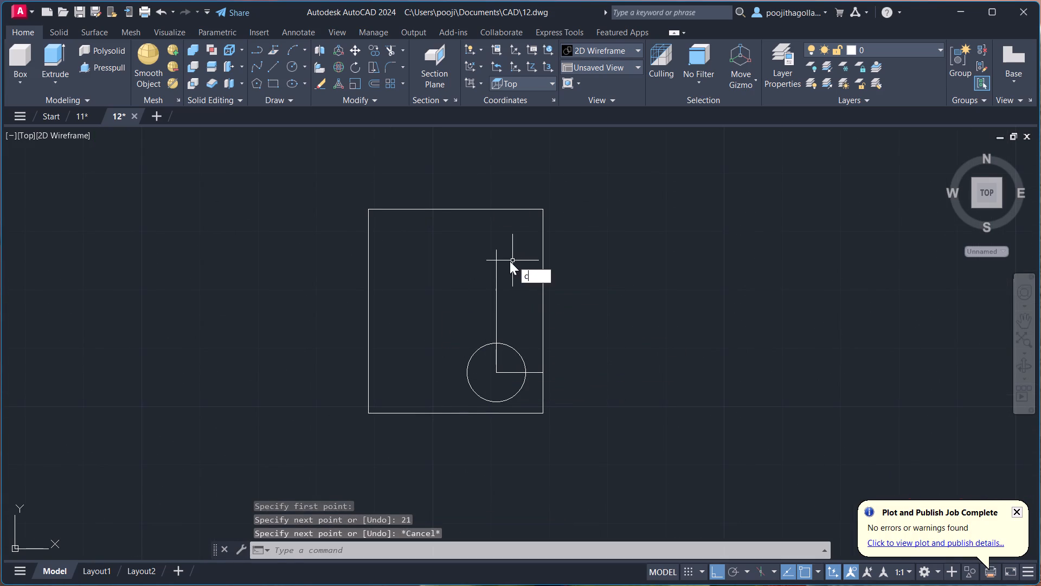
key("Return")
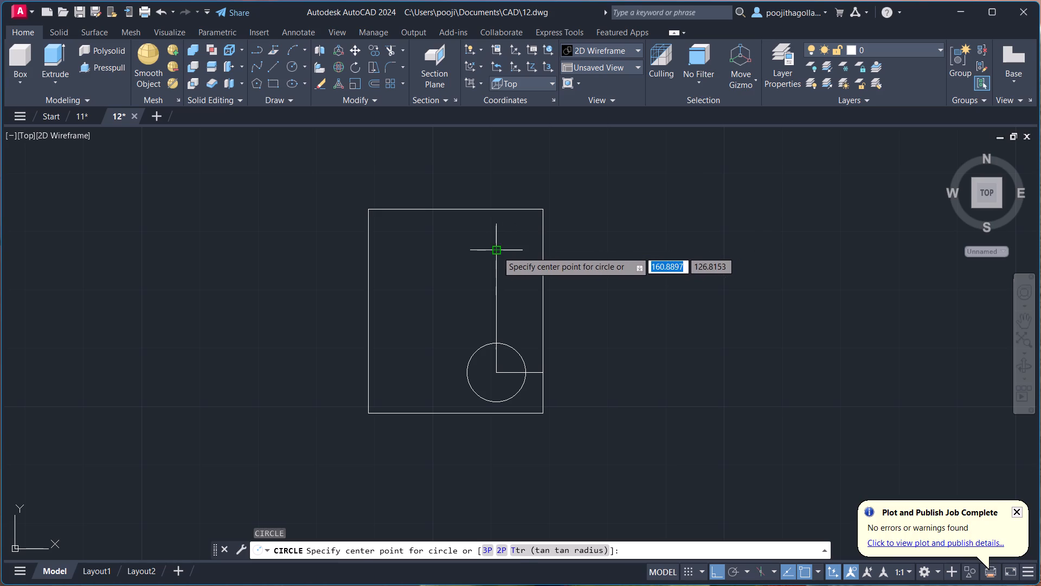
left_click(497, 251)
key("5")
key("Return")
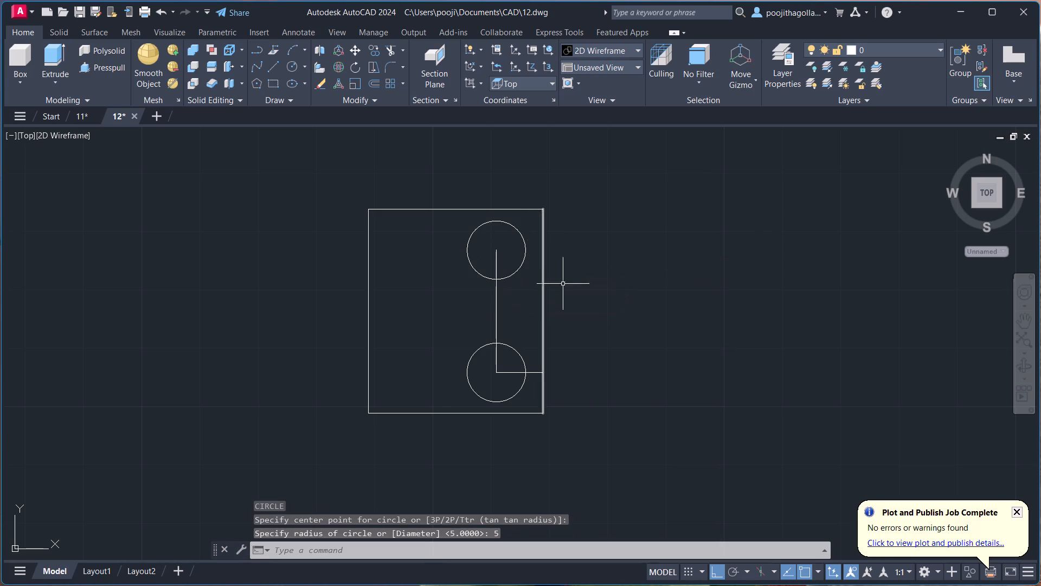
Delete the three construction lines, including the short one overlapping the rectangle's right edge.
scroll(560, 309, "up", 1)
middle_click_drag(552, 313, 596, 245)
left_click_drag(530, 234, 520, 238)
left_click(480, 253)
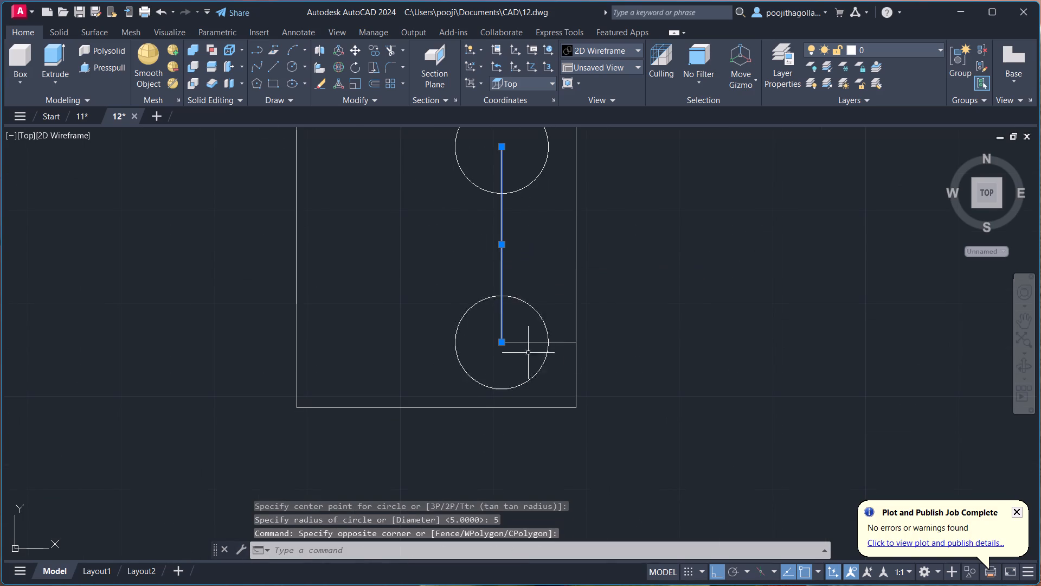
left_click(568, 341)
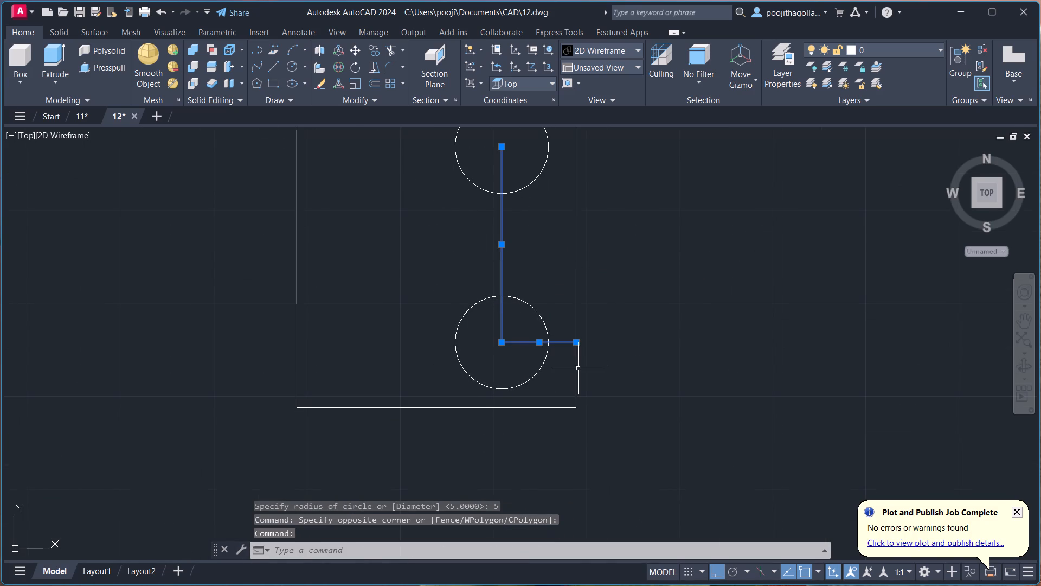
left_click(576, 369)
key("Delete")
scroll(611, 244, "down", 1)
middle_click_drag(607, 251, 595, 292)
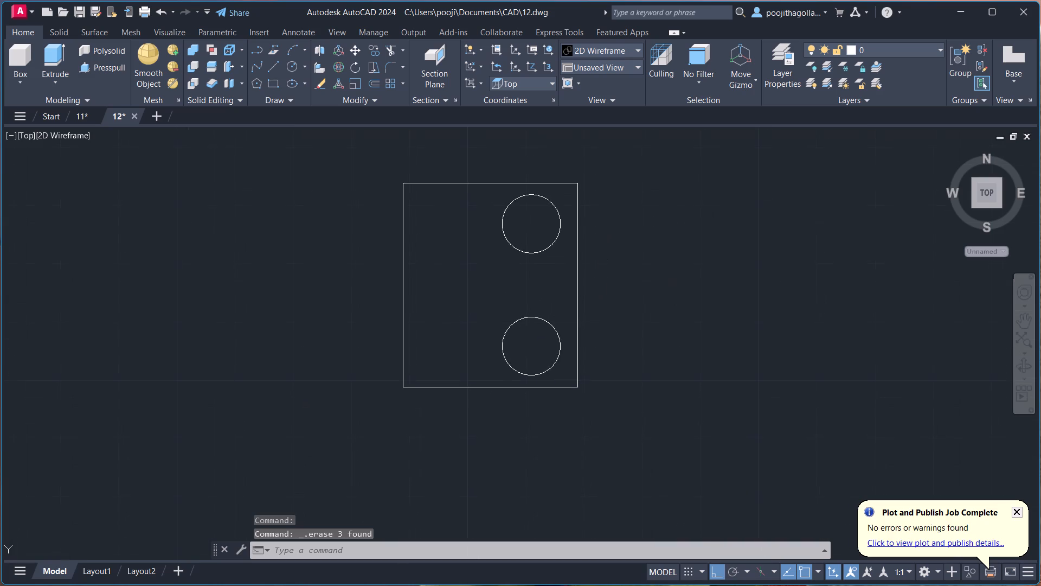
Join the four rectangle lines into one closed polyline, selecting the whole profile including both circles.
scroll(597, 288, "down", 1)
left_click(639, 194)
left_click(381, 397)
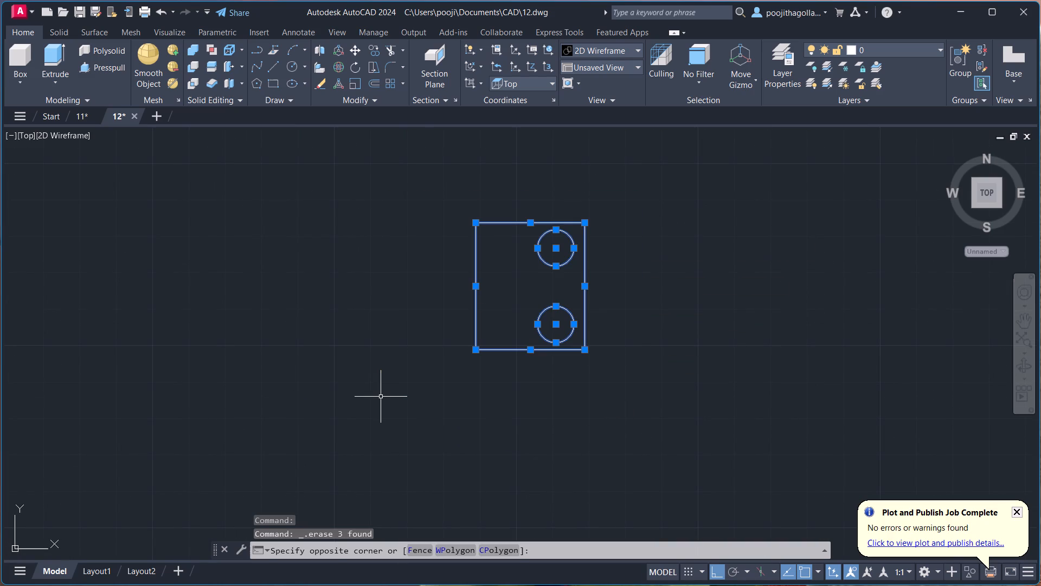
key("j")
key("Return")
Presspull the rectangle area around the two circles downward by 10, leaving the circles as through holes.
middle_click_drag(498, 383, 503, 369, "shift")
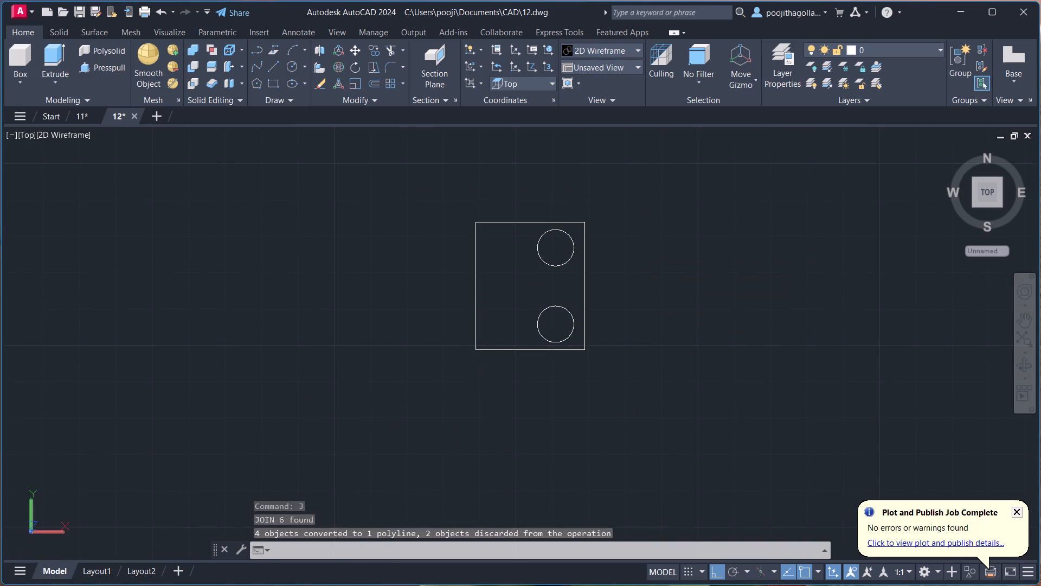
middle_click_drag(503, 369, 489, 260, "shift")
scroll(557, 281, "up", 2)
middle_click_drag(538, 324, 525, 275, "shift")
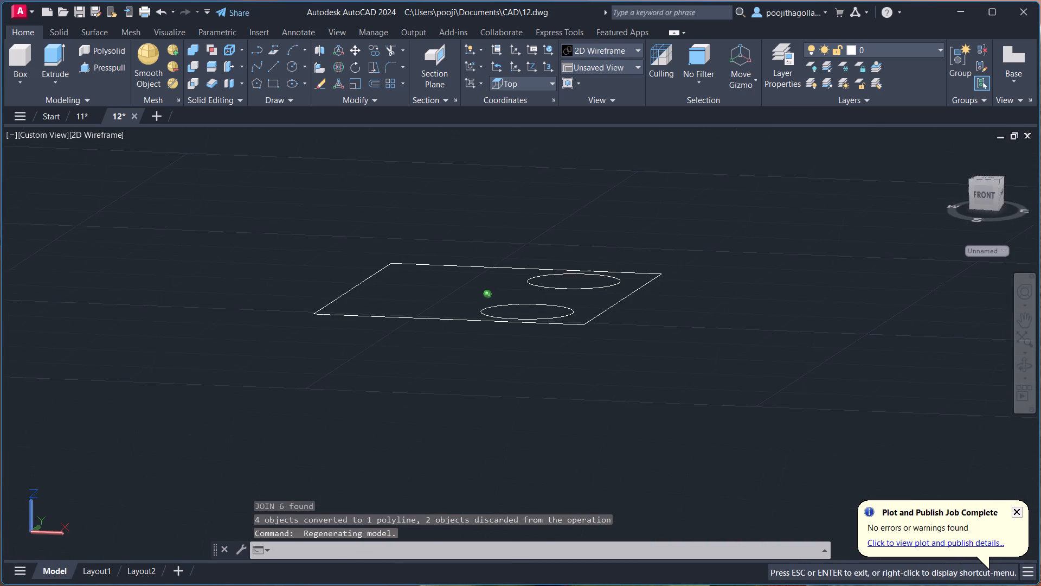
middle_click_drag(525, 275, 522, 307, "shift")
scroll(515, 272, "down", 1)
middle_click_drag(510, 273, 487, 309)
scroll(471, 297, "up", 1)
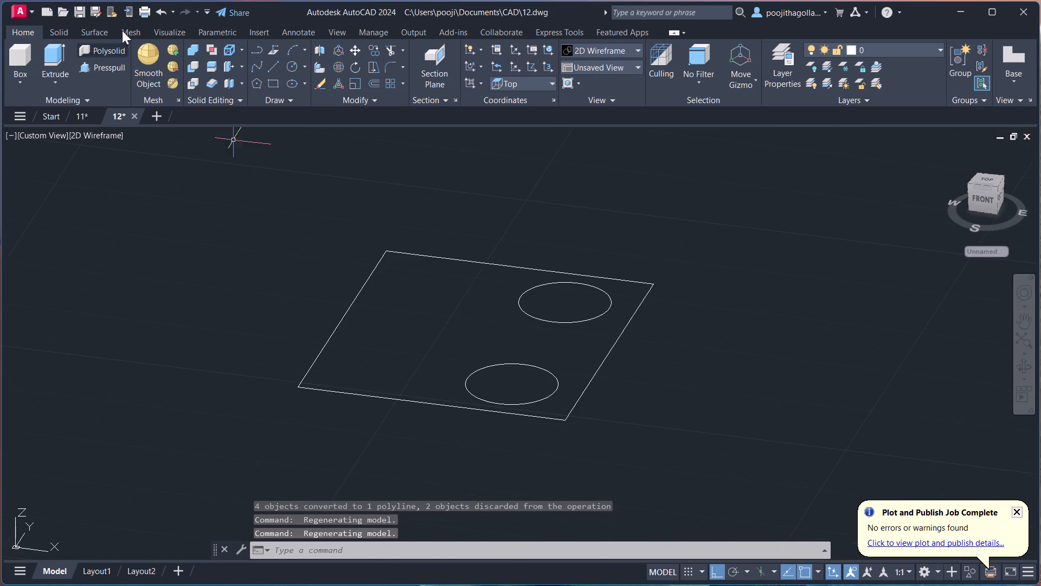
left_click(115, 71)
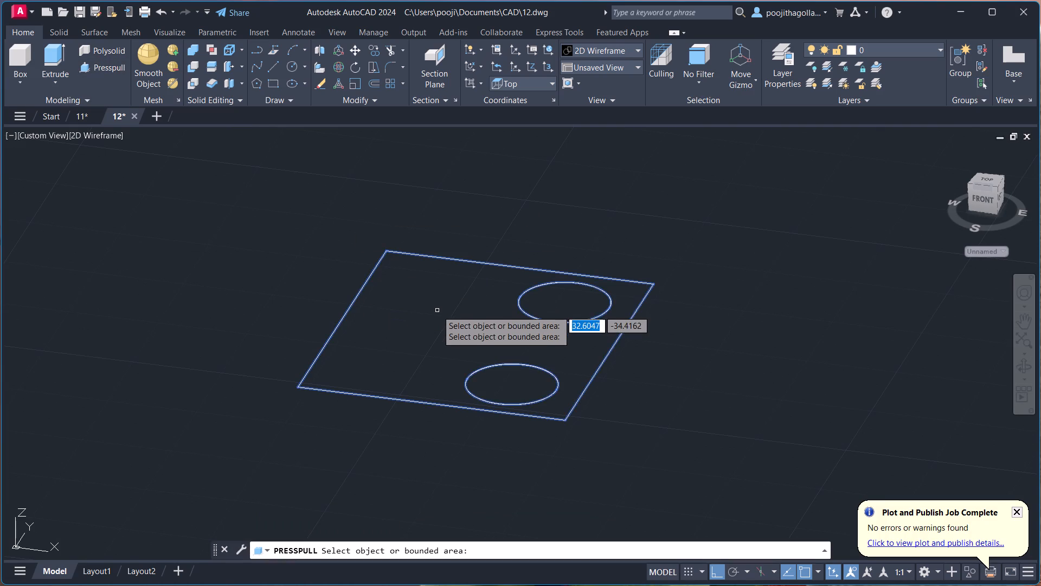
scroll(437, 310, "down", 1)
middle_click_drag(437, 310, 427, 245)
left_click(421, 253)
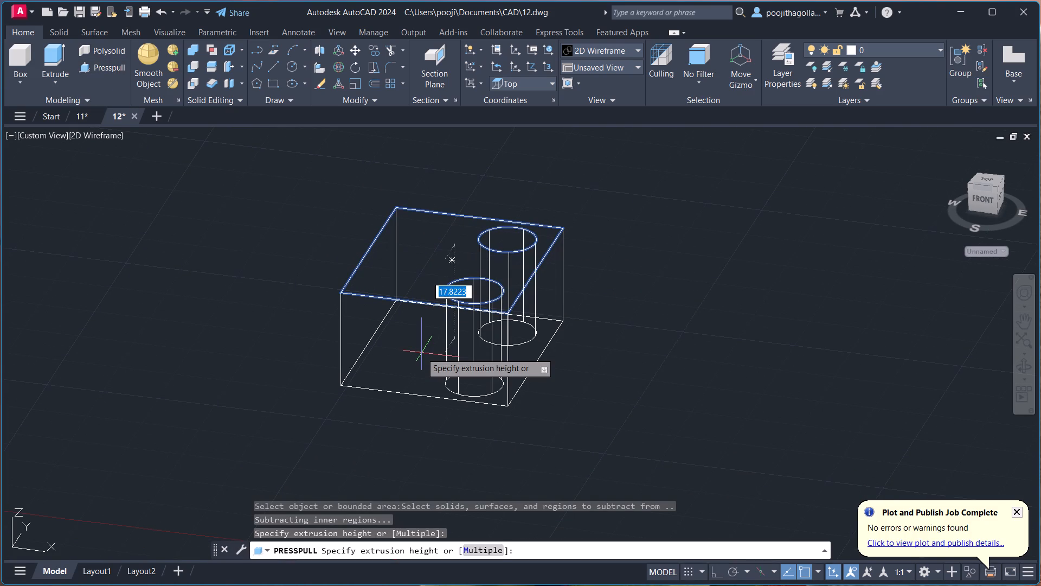
type("10")
key("Return")
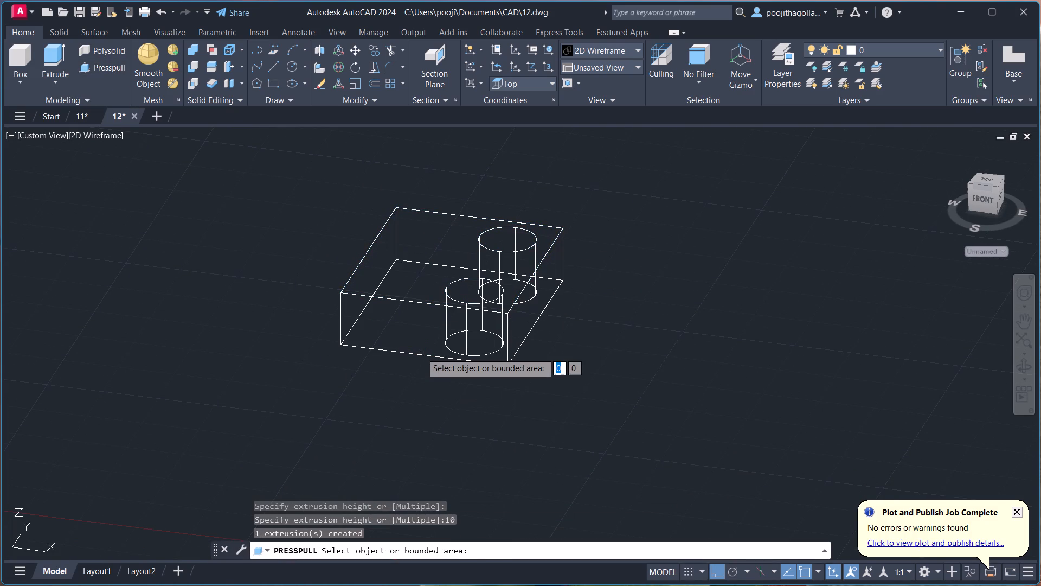
key("Escape")
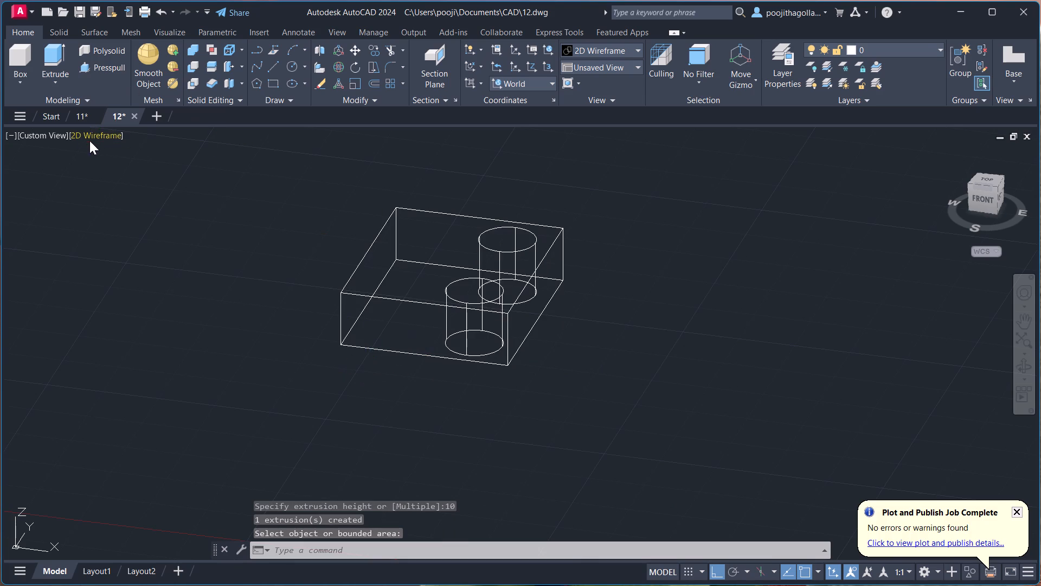
Set the visual style to Shades of Gray.
left_click(89, 141)
left_click(149, 259)
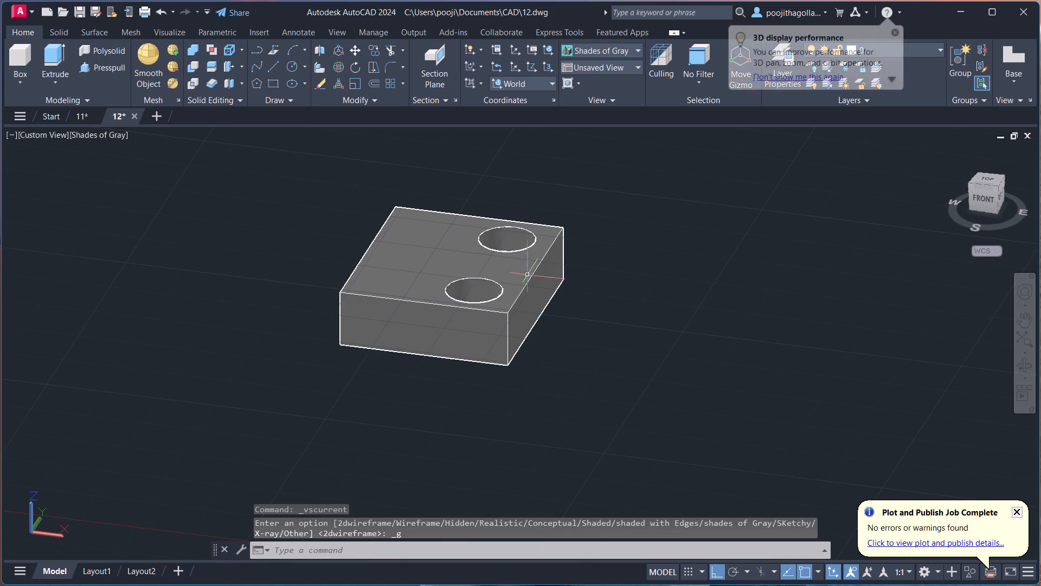
Switch the viewport to the Front view.
middle_click_drag(584, 284, 378, 332)
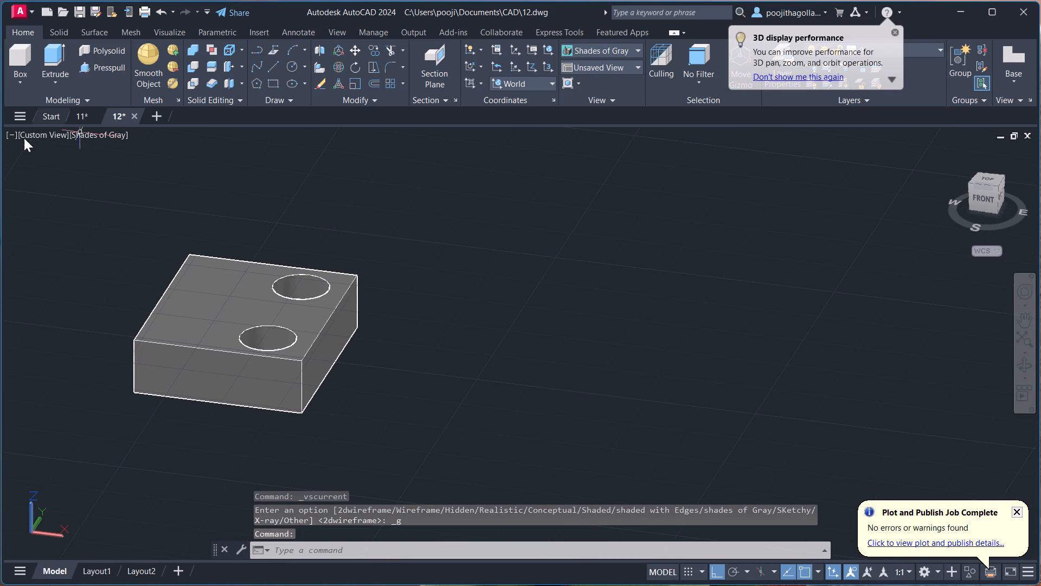
left_click(33, 135)
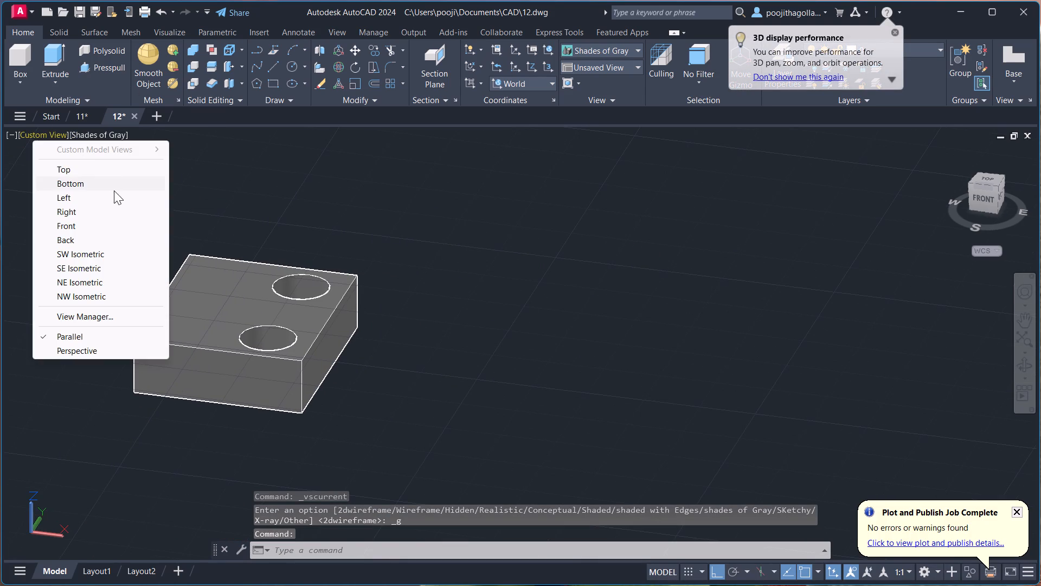
left_click(73, 226)
scroll(692, 283, "down", 3)
middle_click_drag(755, 288, 193, 217)
scroll(392, 213, "up", 5)
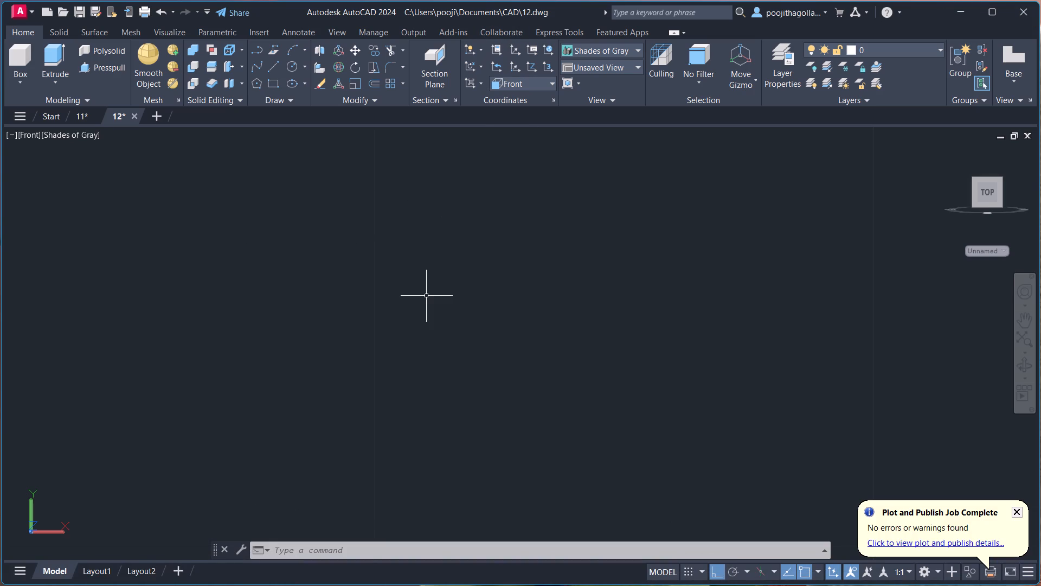
scroll(473, 291, "down", 2)
scroll(460, 241, "down", 1)
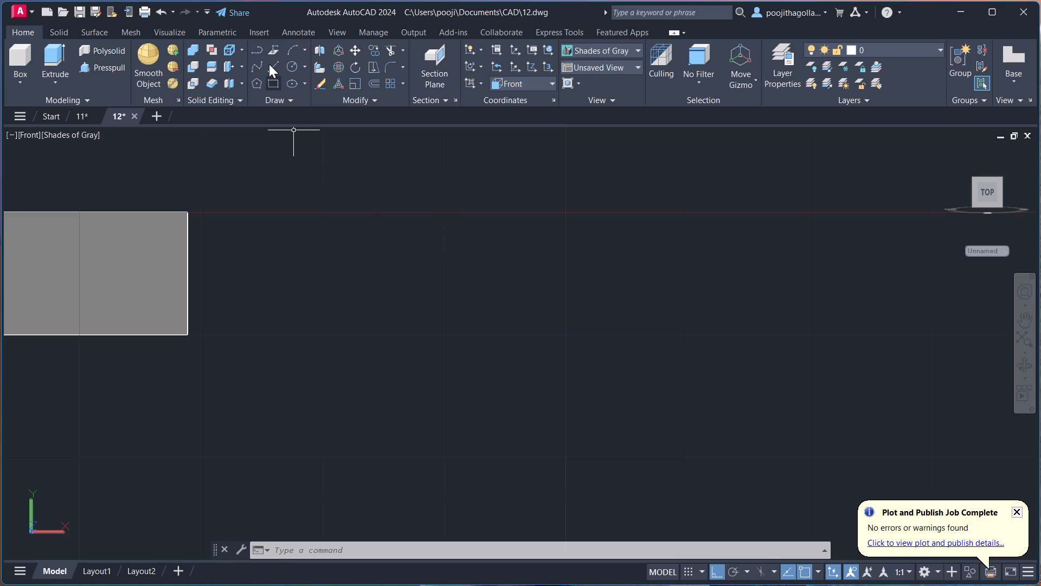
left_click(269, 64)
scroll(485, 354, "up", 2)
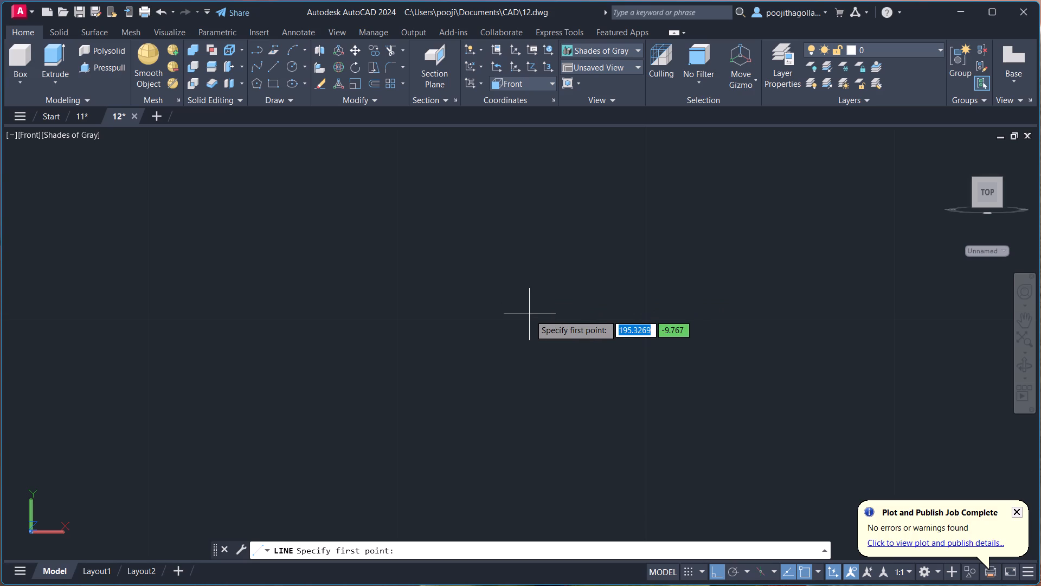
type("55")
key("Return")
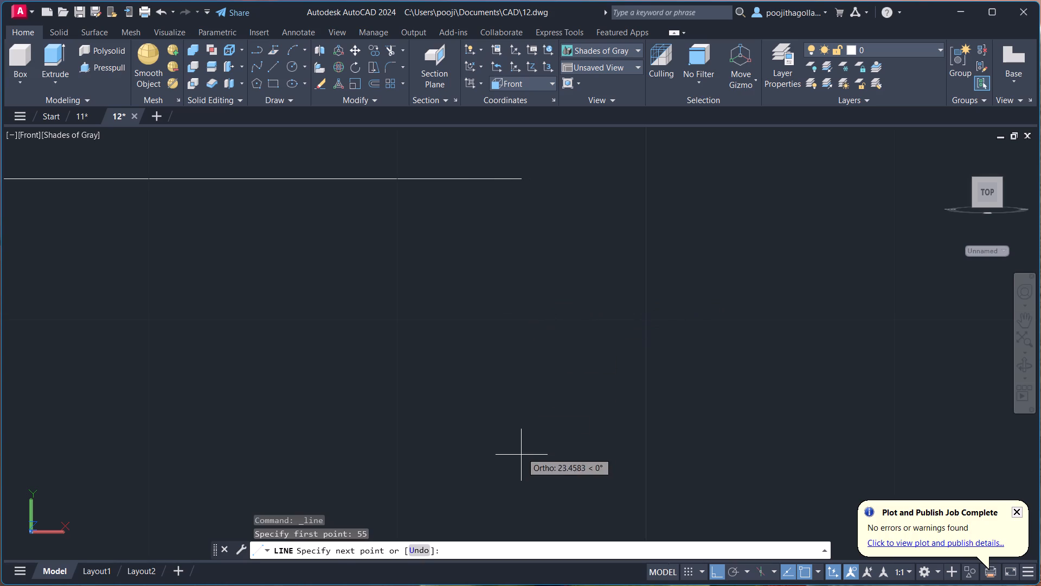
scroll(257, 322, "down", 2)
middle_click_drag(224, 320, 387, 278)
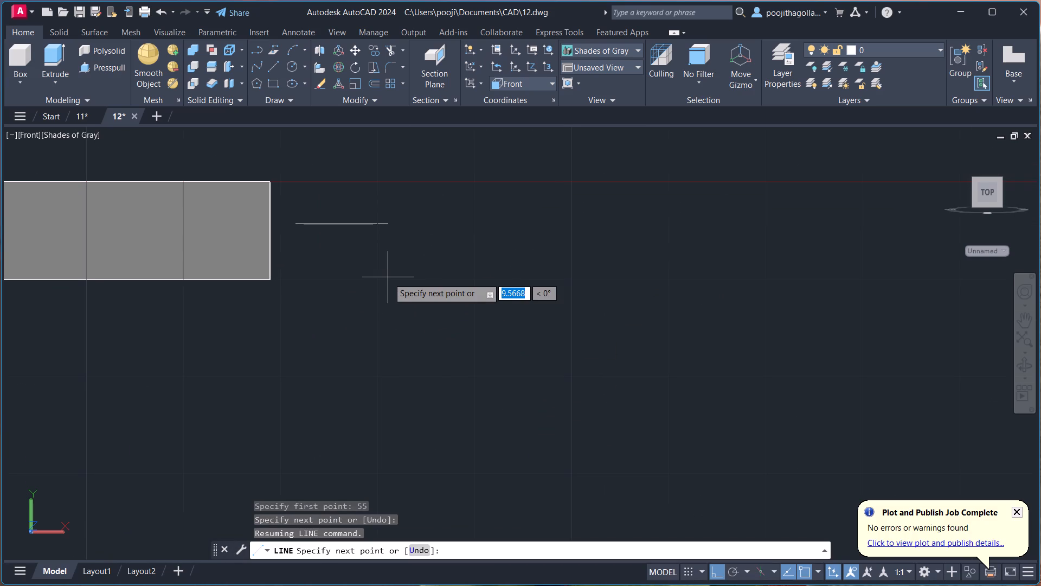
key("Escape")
In empty space beside the block, draw a line 55 long vertically upward and continue it 35 horizontally to the right.
scroll(449, 249, "up", 1)
key("l")
key("Return")
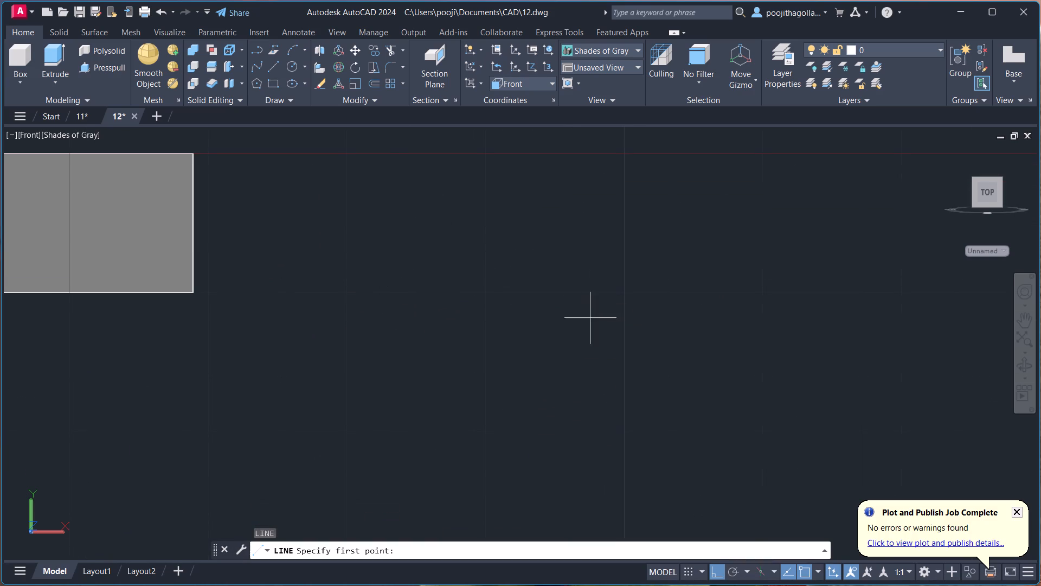
left_click(558, 428)
type("55")
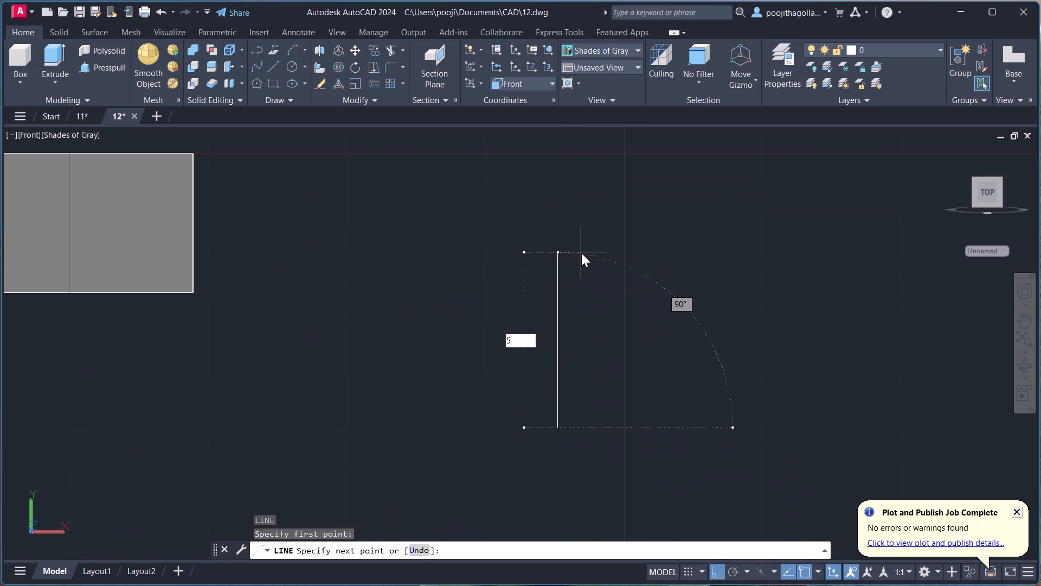
key("Return")
scroll(715, 224, "down", 2)
middle_click_drag(684, 243, 294, 371)
scroll(684, 243, "up", 1)
scroll(297, 368, "down", 1)
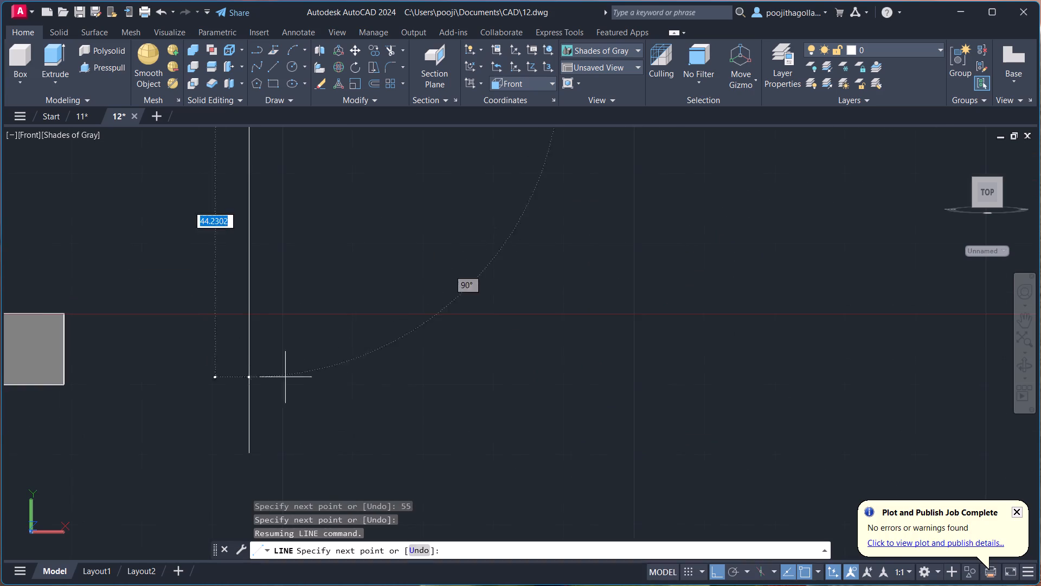
scroll(328, 336, "down", 2)
middle_click_drag(346, 322, 396, 387)
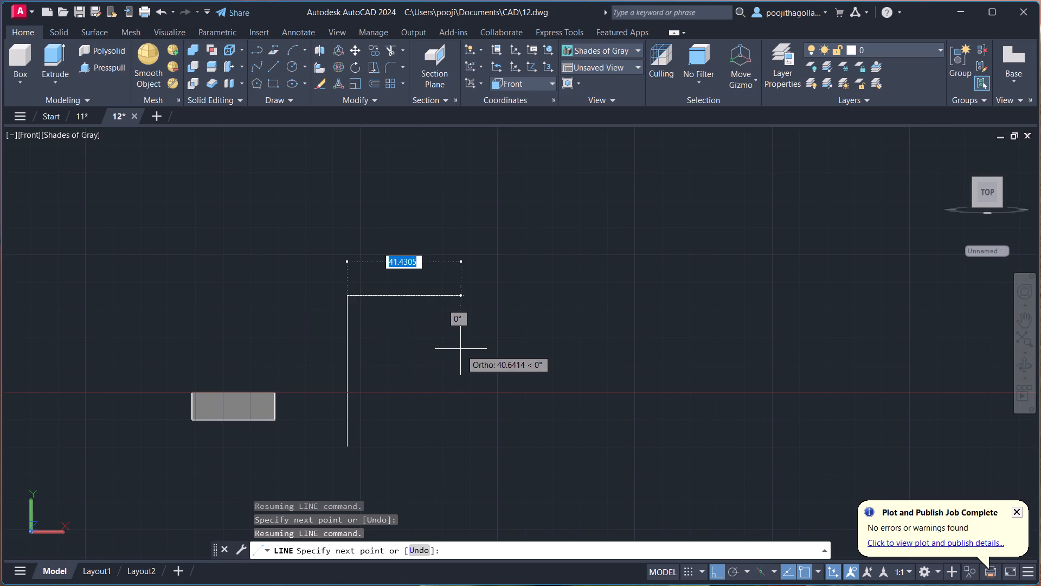
type("35")
key("Return")
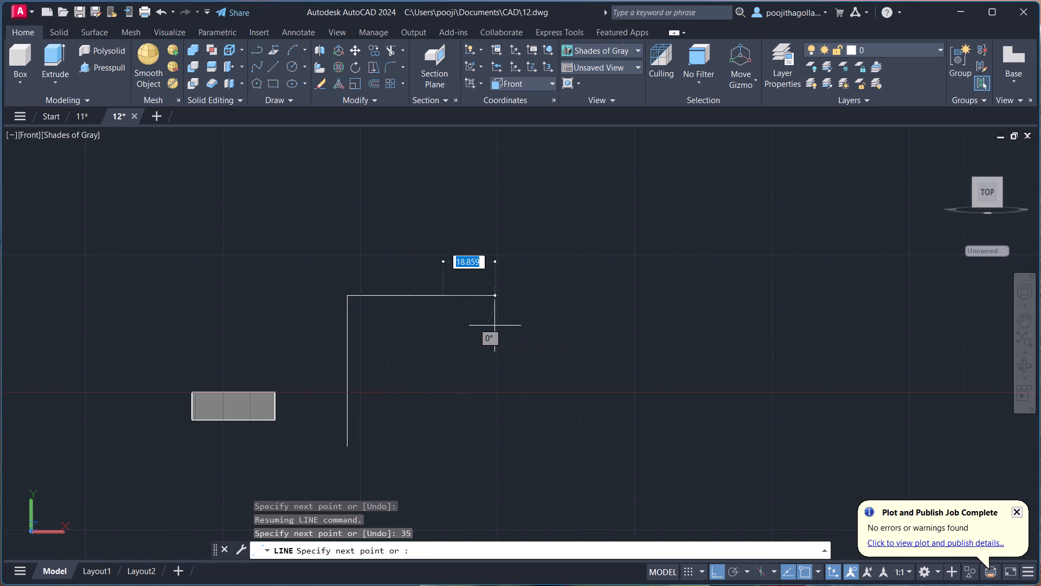
Continue the line 55 vertically downward and close the 35 by 55 rectangle at its starting point.
middle_click_drag(445, 413, 506, 311)
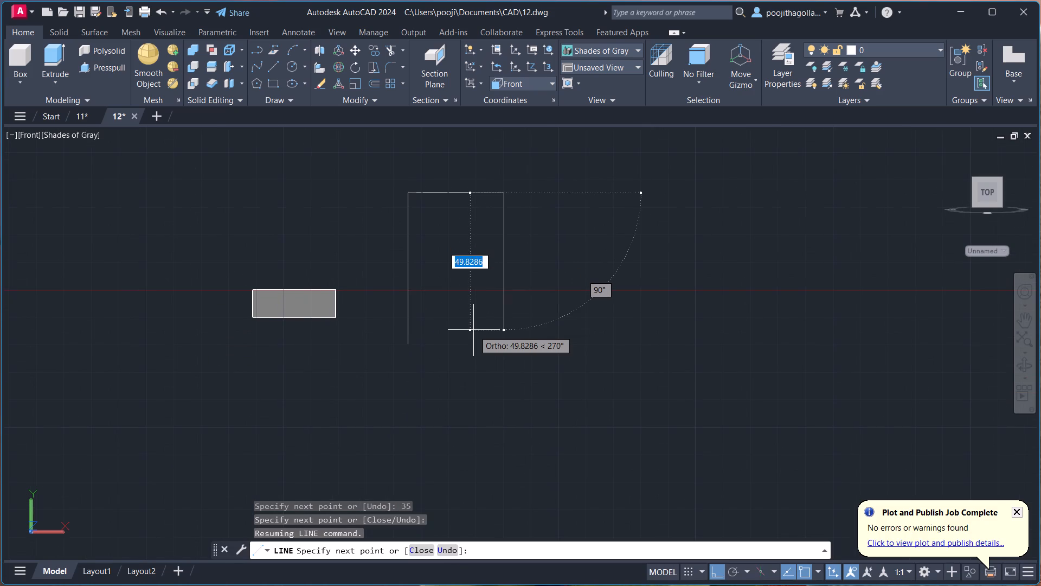
type("55")
key("Return")
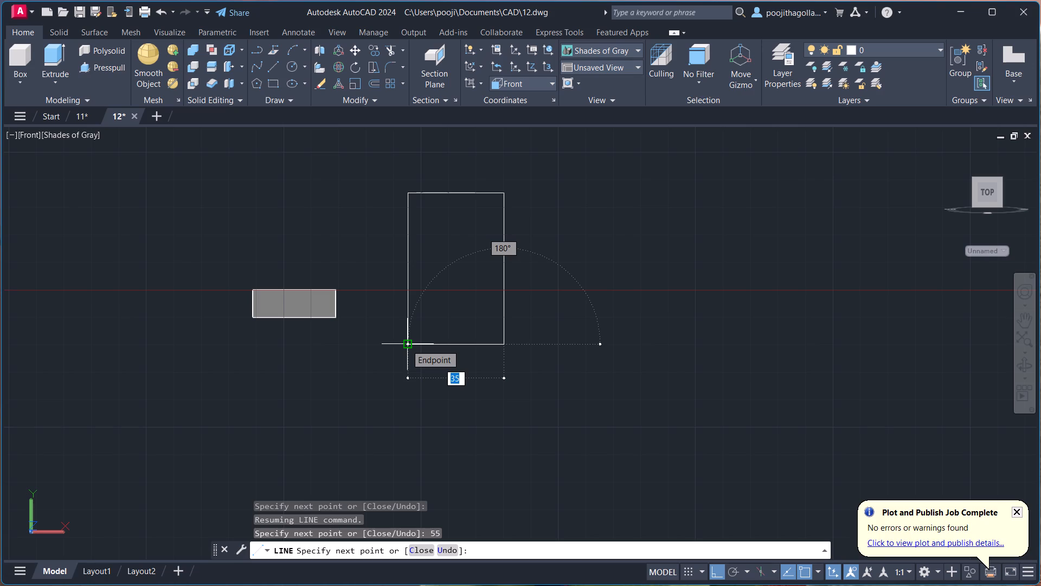
left_click(406, 345)
key("Escape")
Join the four lines of the 35 by 55 rectangle into one polyline.
scroll(497, 279, "up", 1)
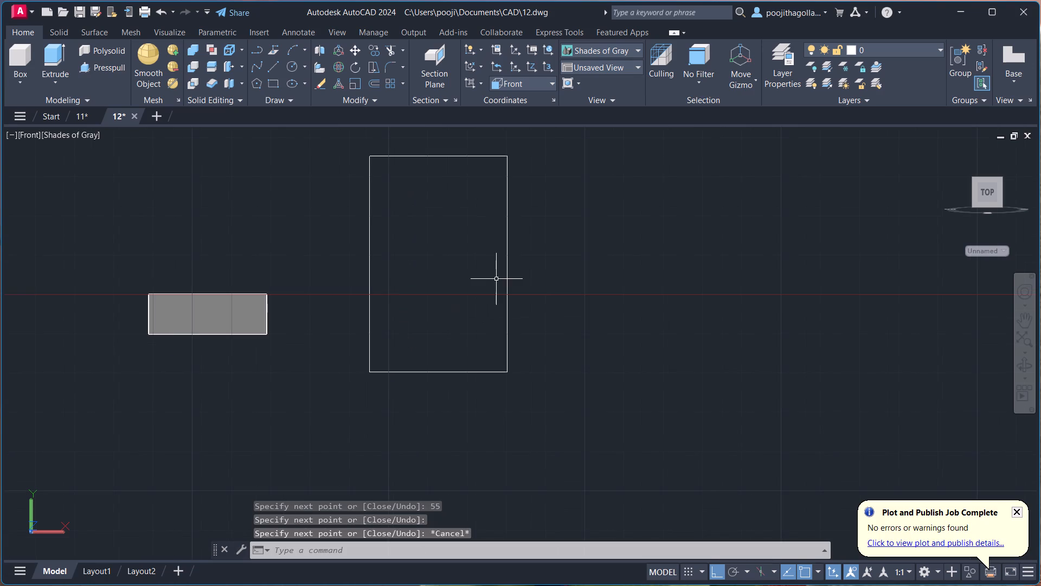
middle_click_drag(501, 279, 555, 351)
left_click_drag(608, 198, 601, 207)
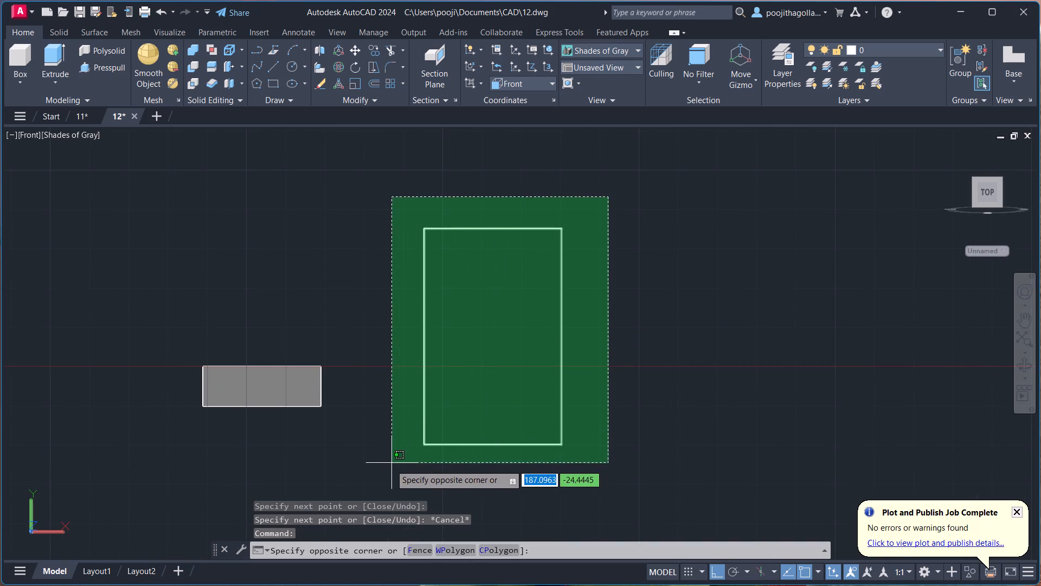
left_click(390, 464)
key("j")
key("Return")
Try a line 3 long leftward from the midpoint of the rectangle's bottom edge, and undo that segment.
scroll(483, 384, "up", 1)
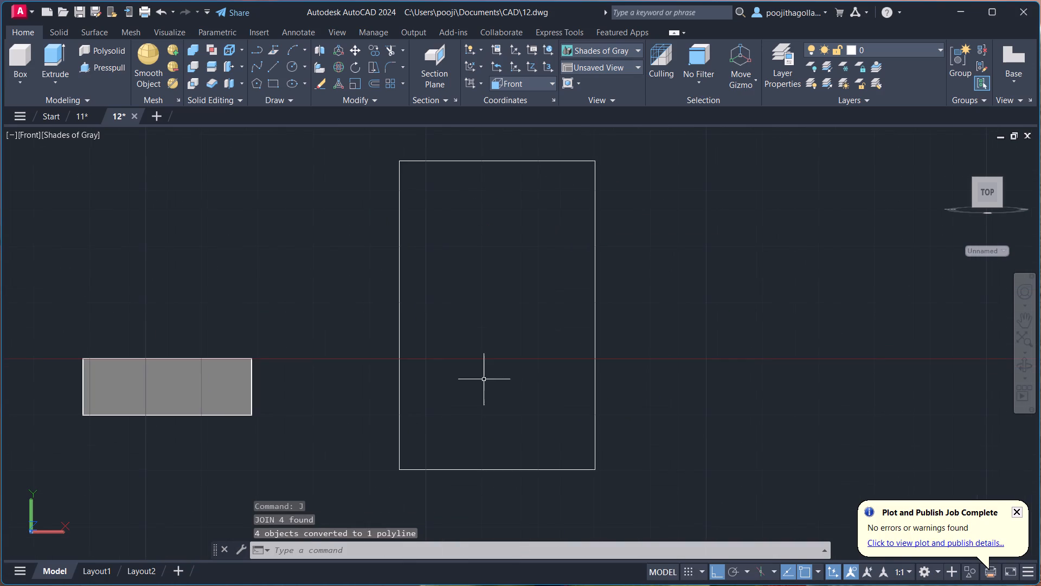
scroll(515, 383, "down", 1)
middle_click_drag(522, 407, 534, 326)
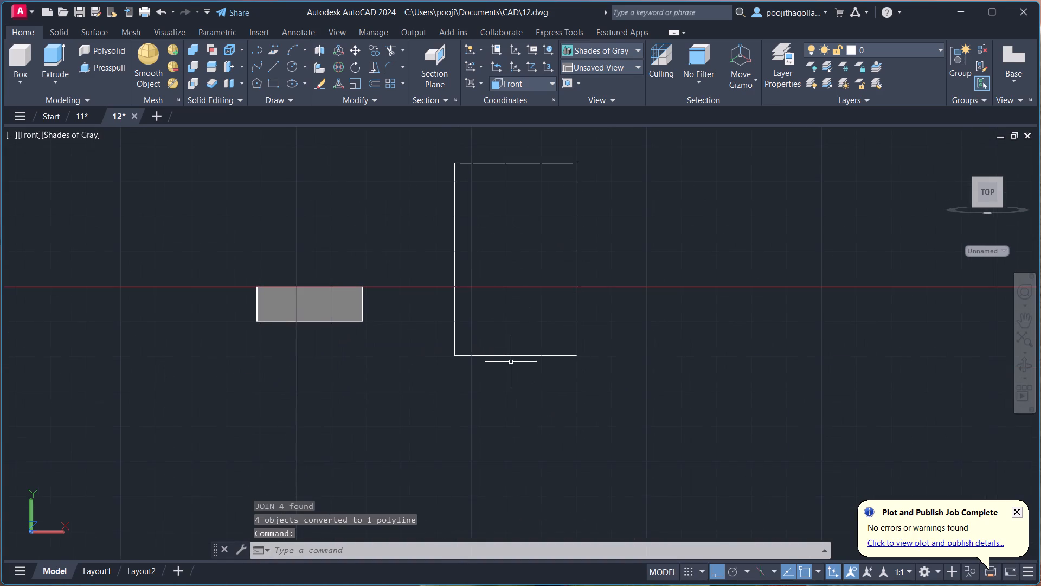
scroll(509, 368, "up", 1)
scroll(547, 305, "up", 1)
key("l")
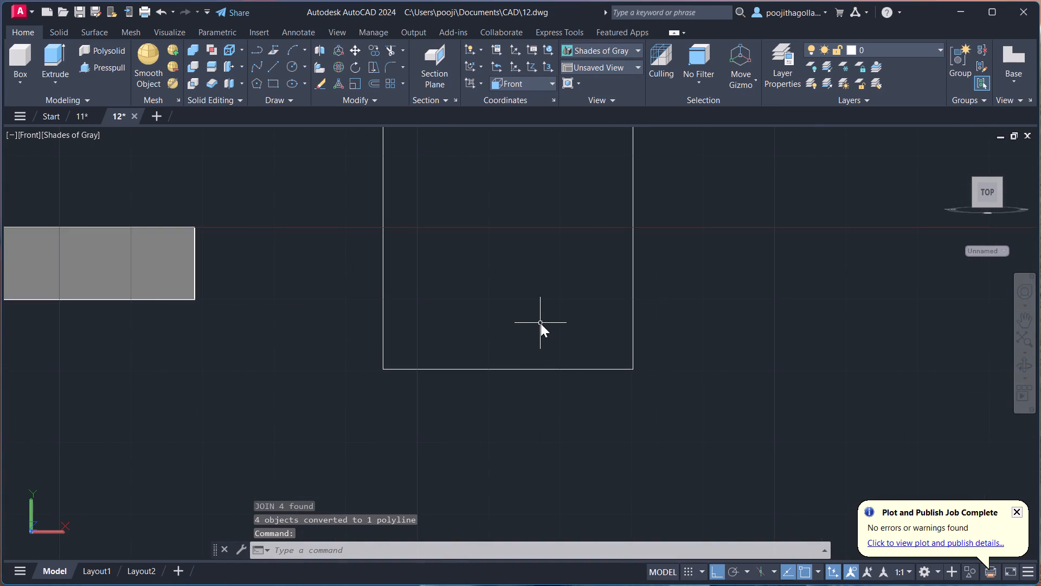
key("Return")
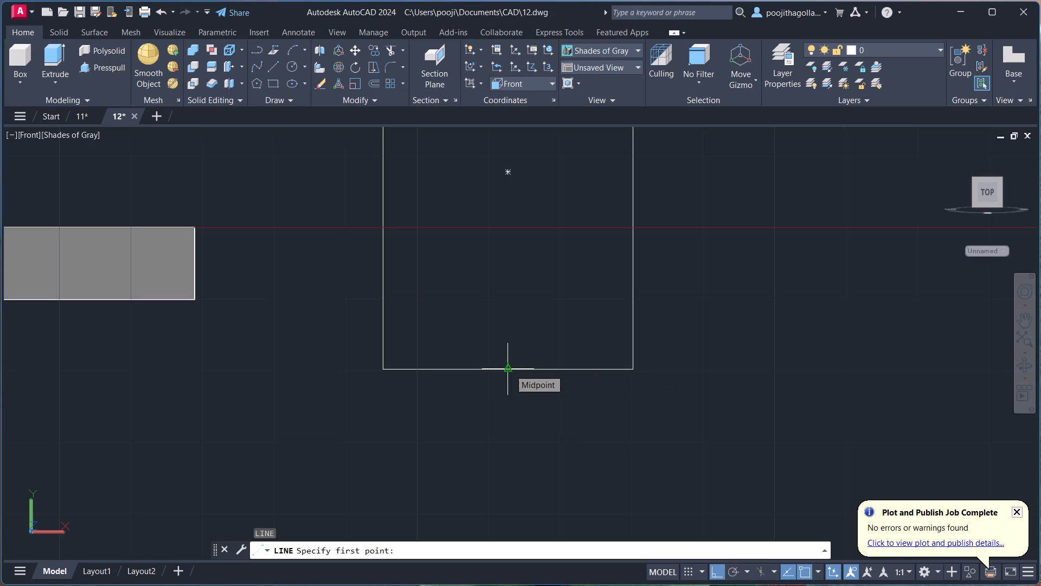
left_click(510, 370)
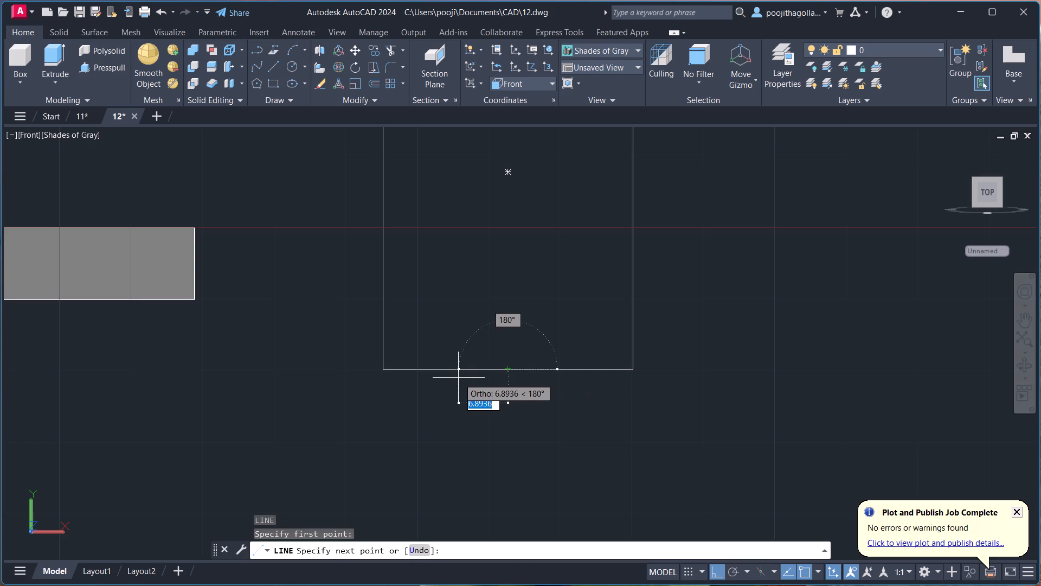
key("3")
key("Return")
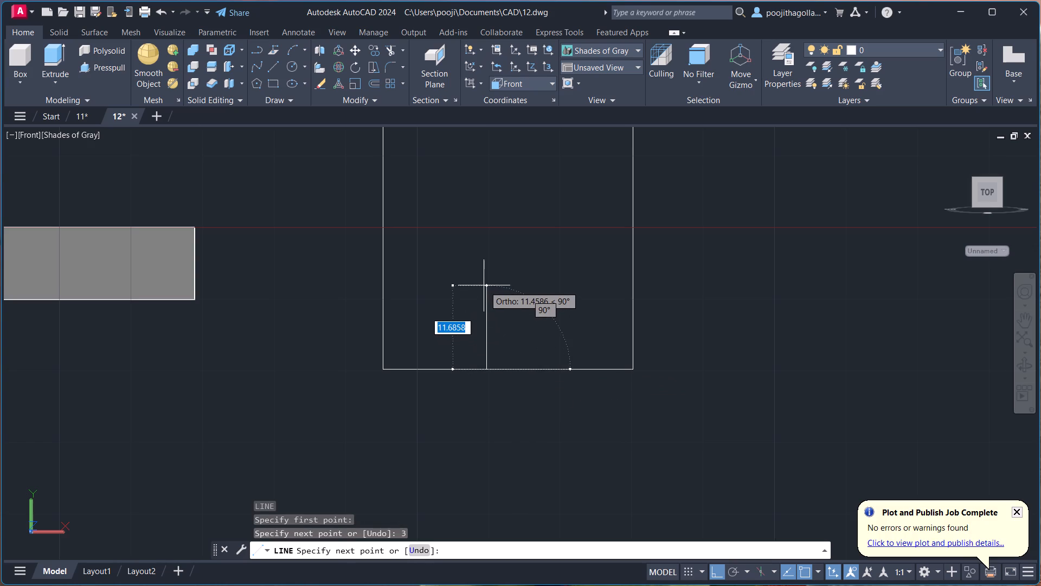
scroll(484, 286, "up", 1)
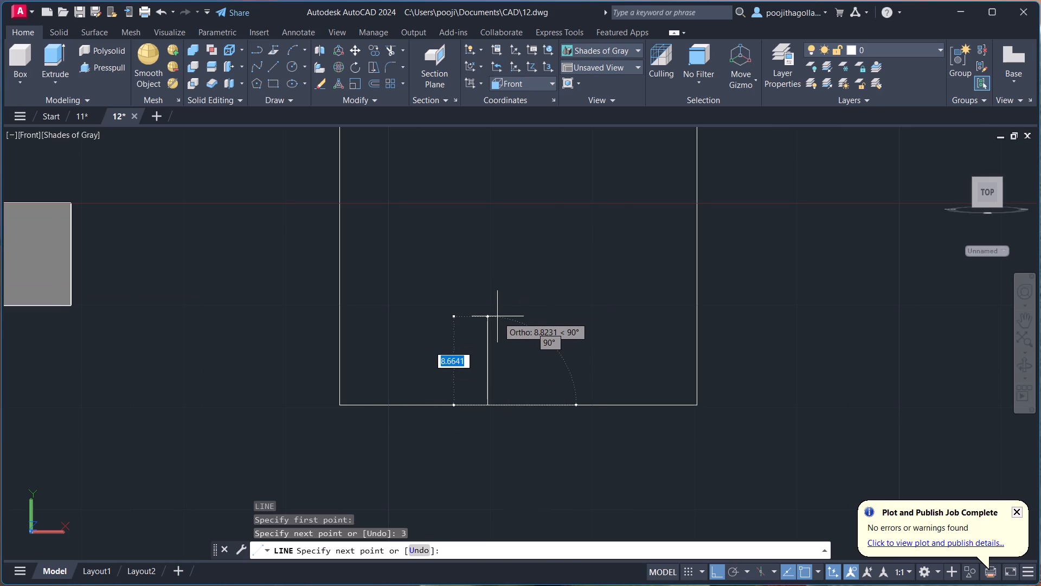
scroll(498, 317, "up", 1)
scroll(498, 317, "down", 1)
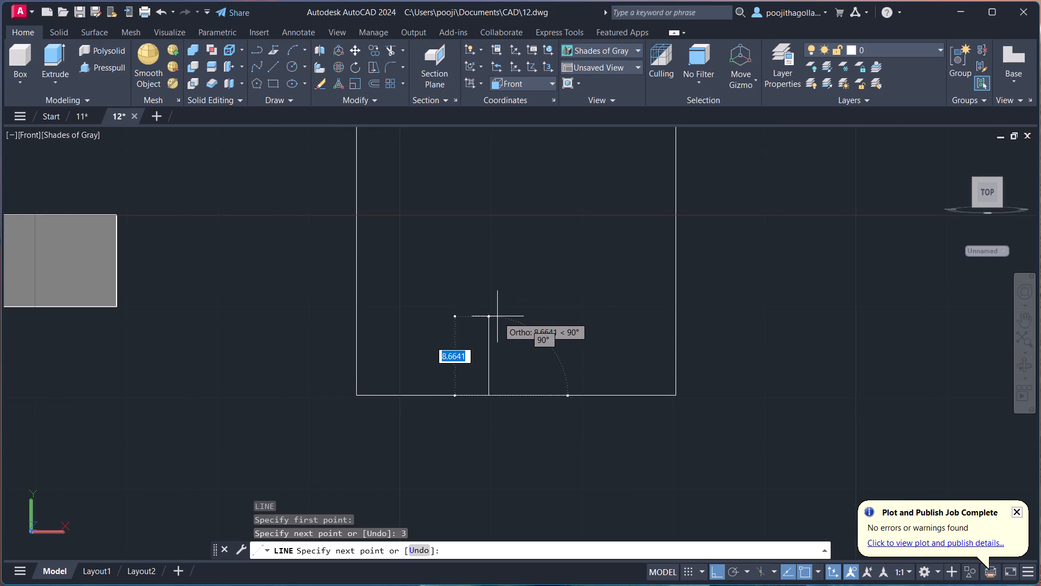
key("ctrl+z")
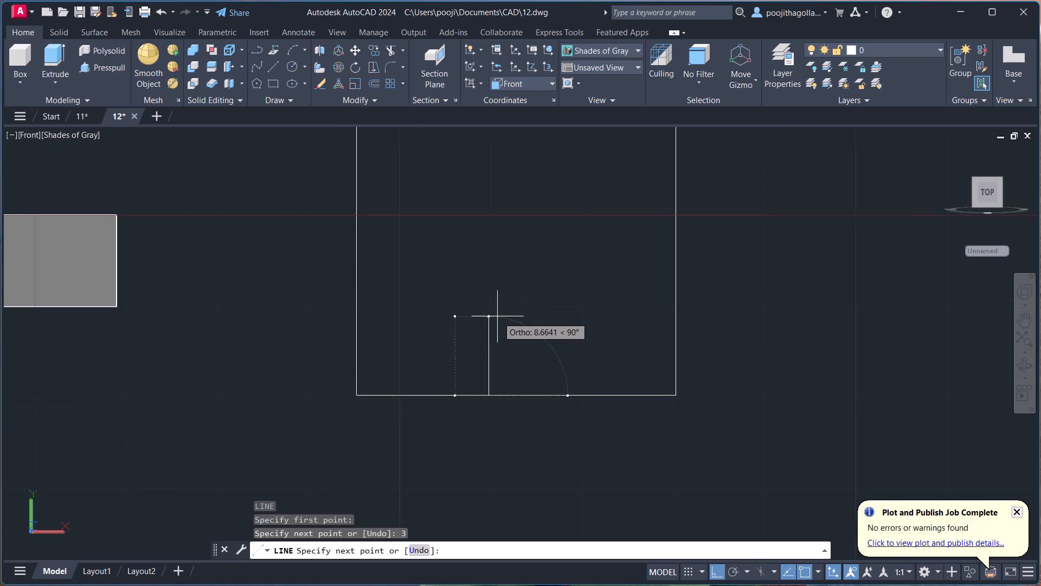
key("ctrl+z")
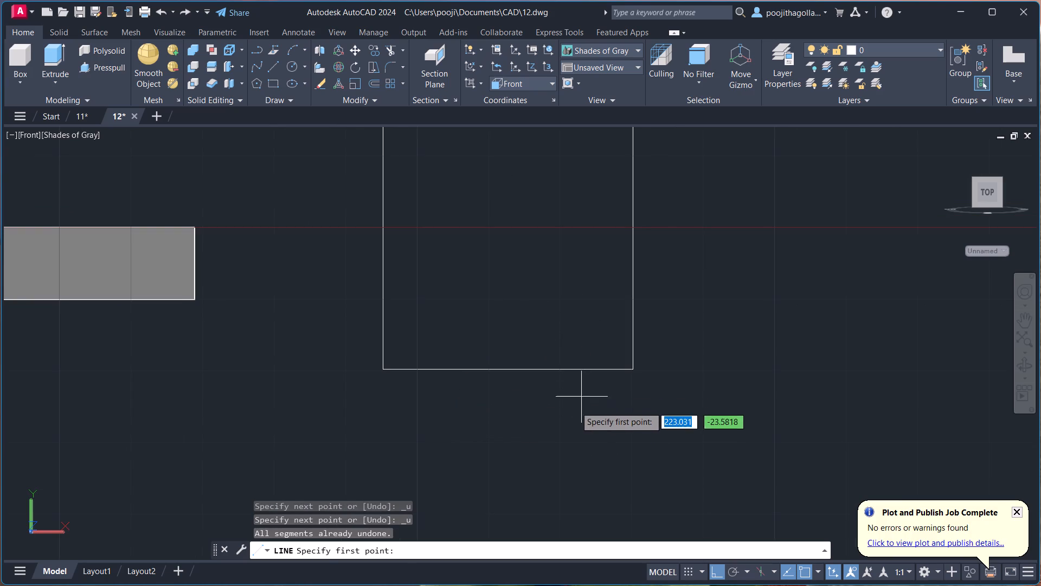
Draw a line 20 long vertically upward from the midpoint of the 35 by 55 rectangle's bottom edge.
scroll(576, 406, "down", 2)
middle_click_drag(570, 406, 560, 460)
scroll(541, 425, "up", 2)
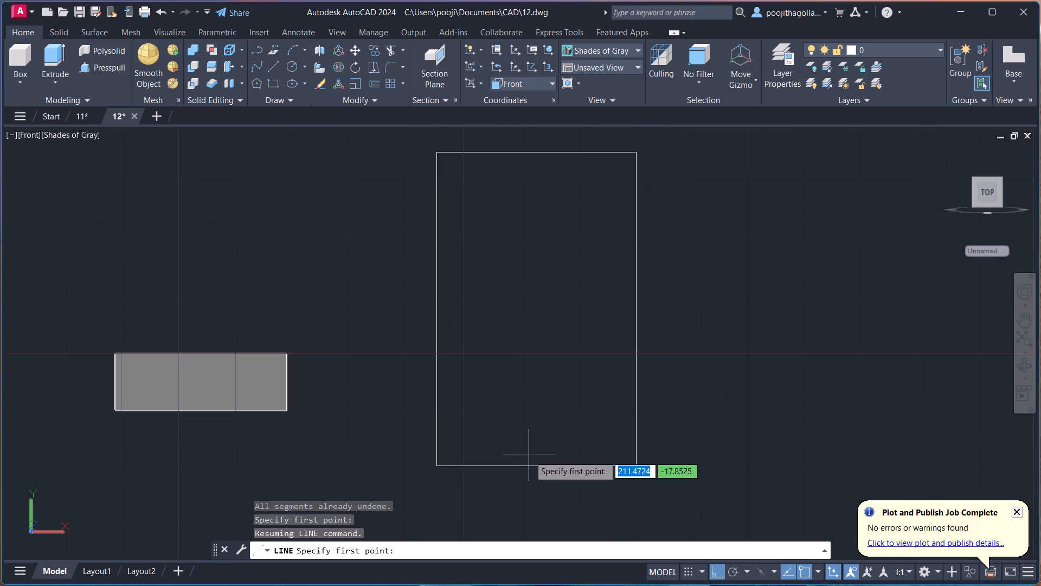
left_click(534, 466)
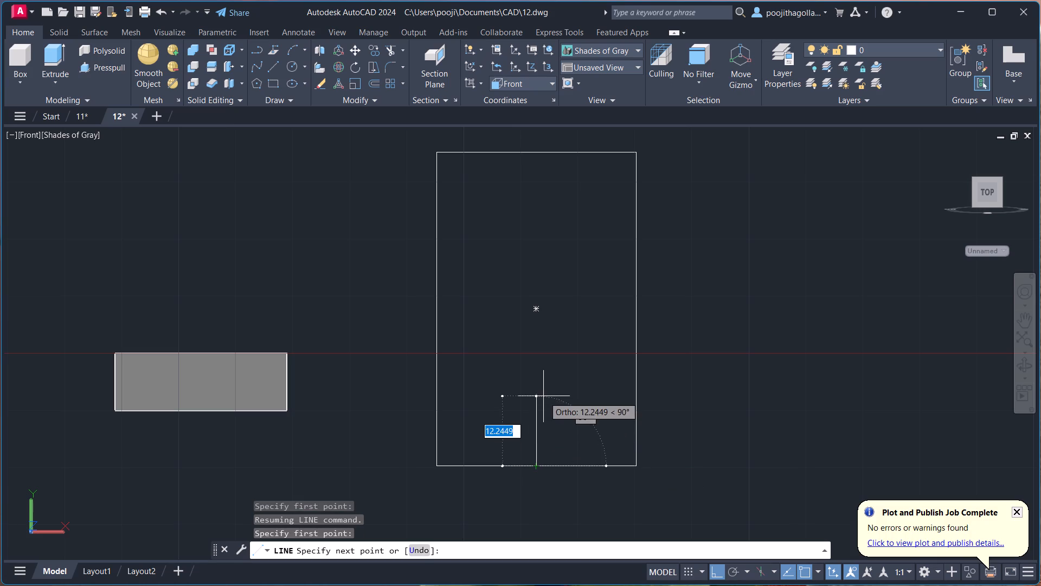
type("20")
key("Return")
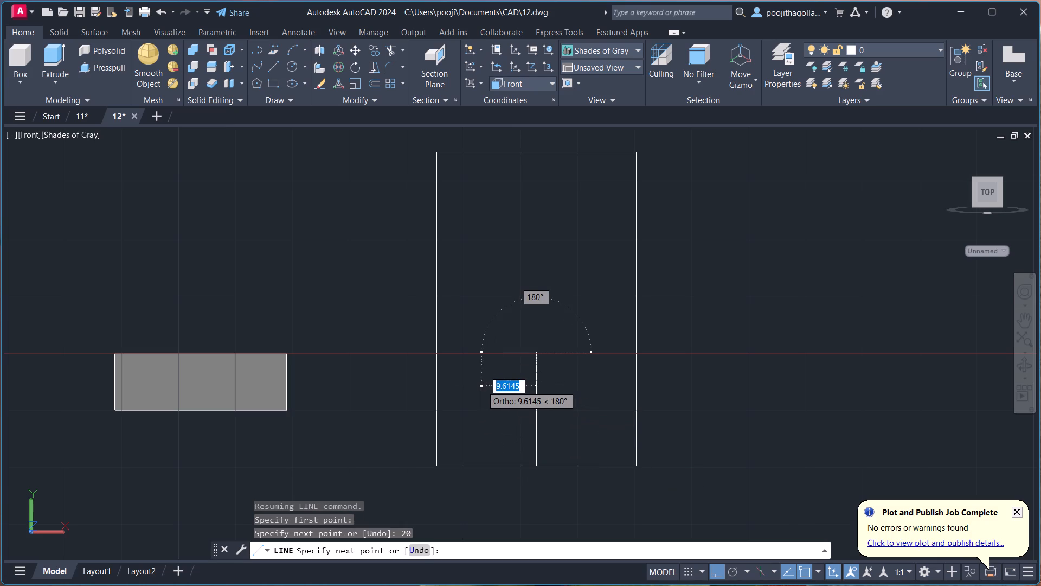
key("Escape")
key("grave")
key("Escape")
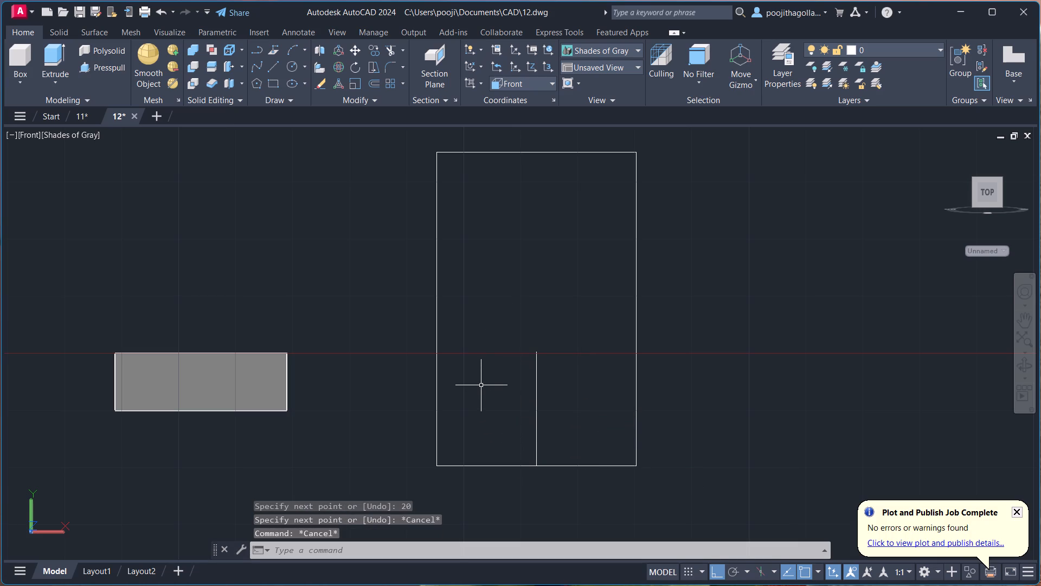
Draw a circle of radius 11 centred on the upper end of the 20-long vertical line.
key("c")
key("Return")
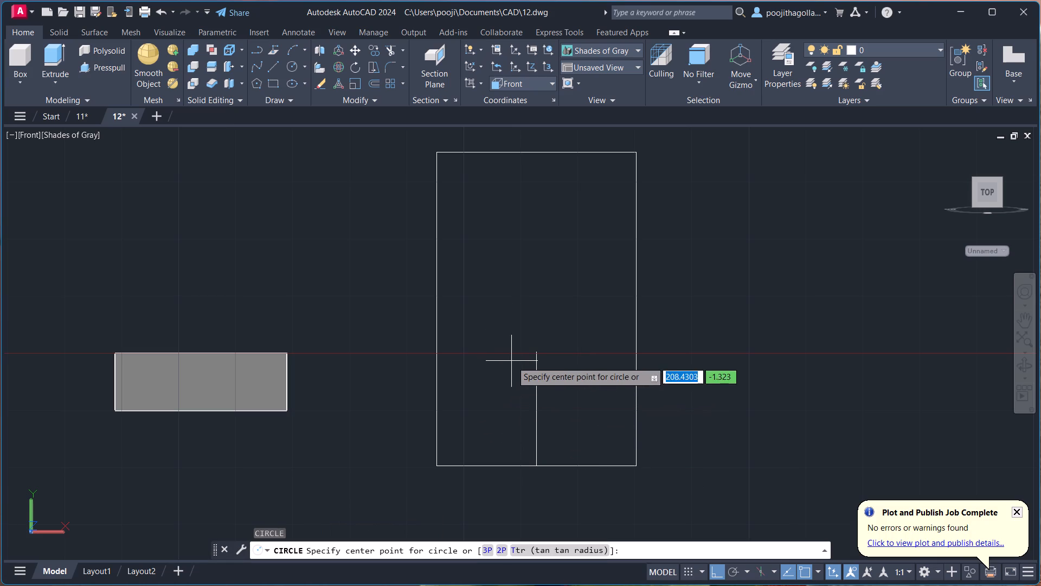
left_click(533, 355)
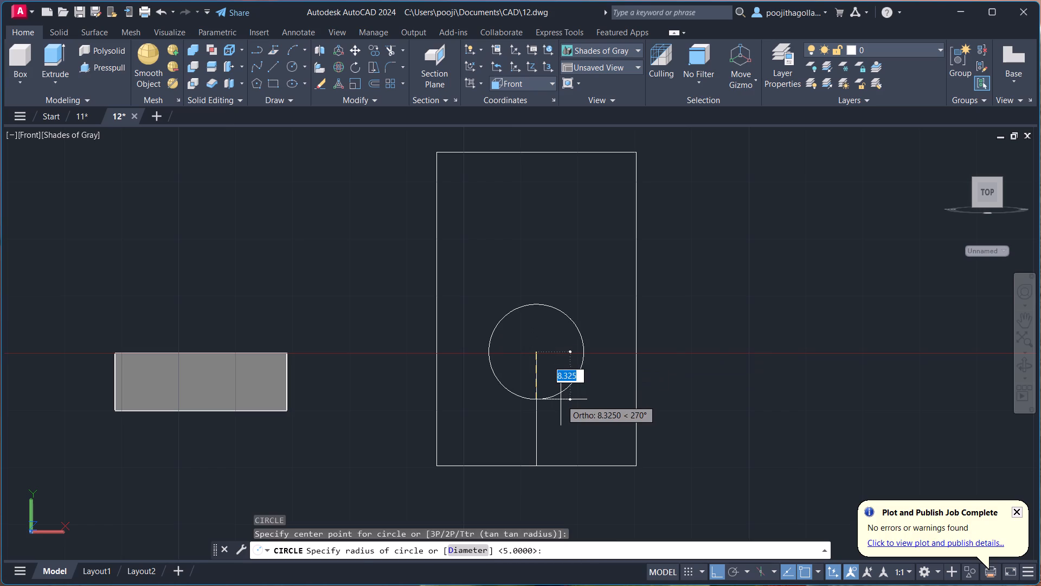
type("11")
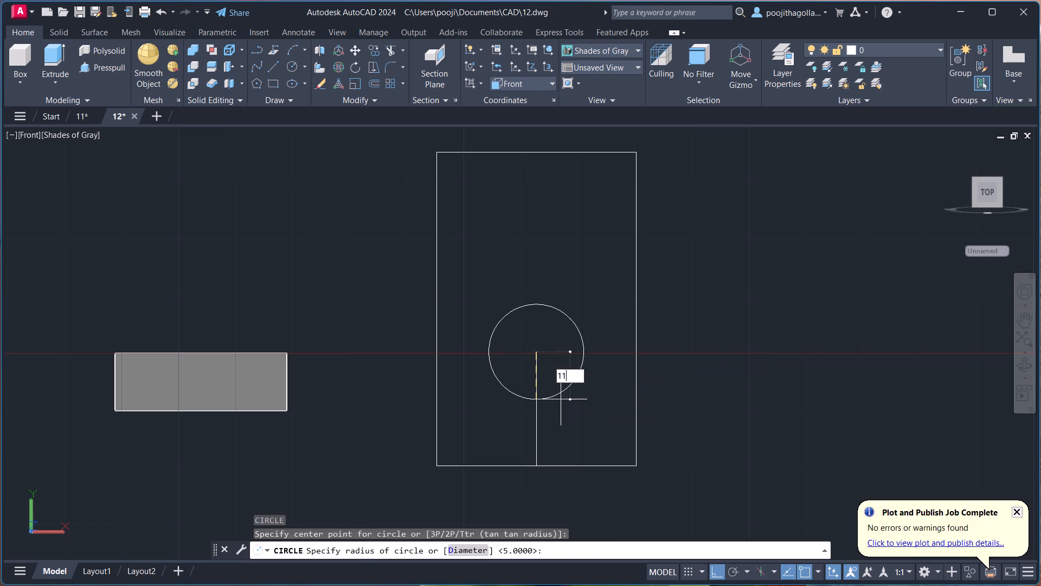
key("Return")
Draw a concentric circle of radius 8 inside the radius-11 circle.
key("c")
key("Return")
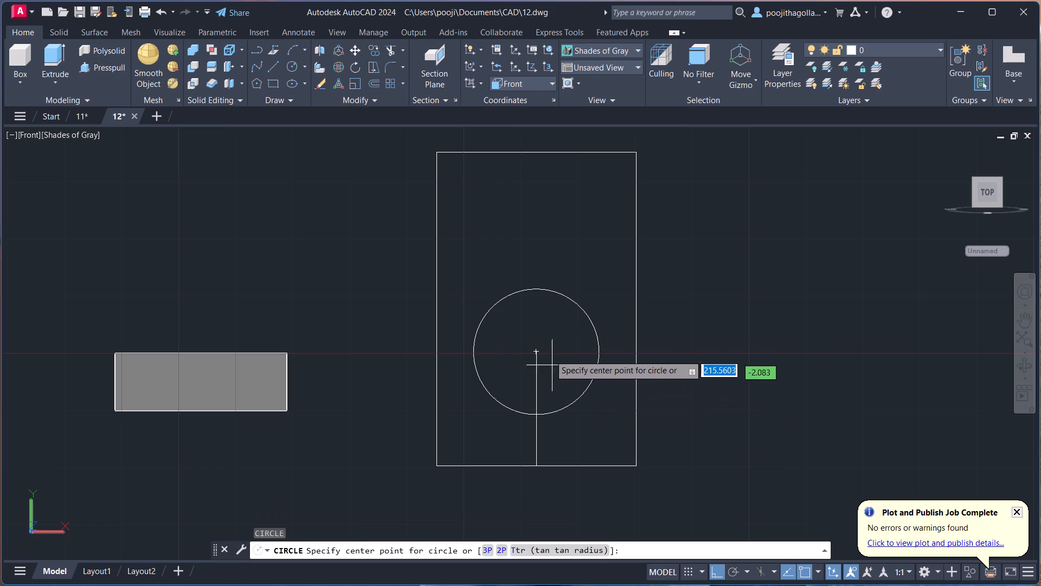
left_click(535, 352)
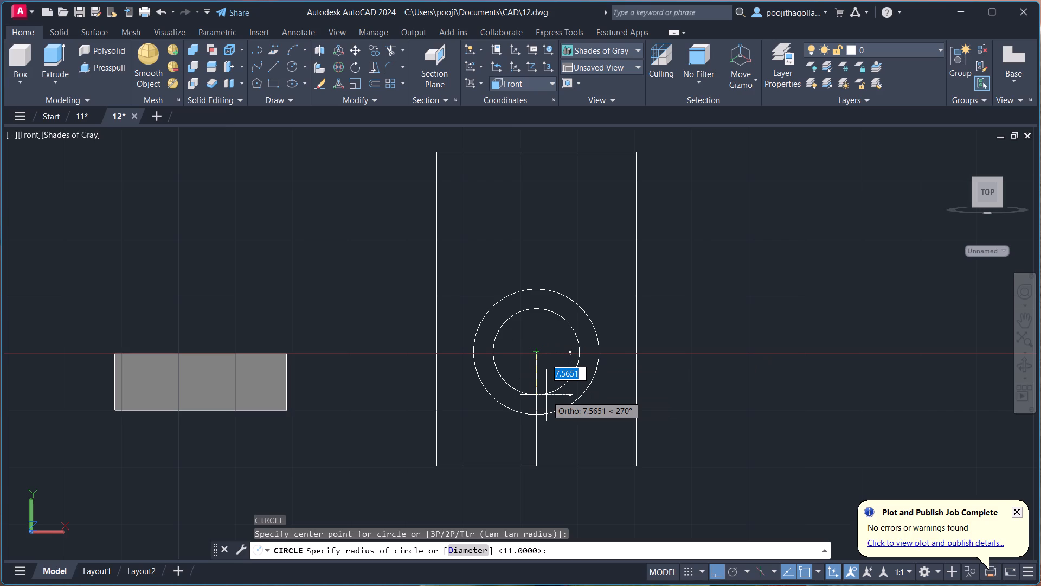
key("8")
key("Return")
From the bottom edge's midpoint, draw connected lines 3 leftward, vertically up to between the two circles, and 6 to the right.
scroll(547, 379, "up", 1)
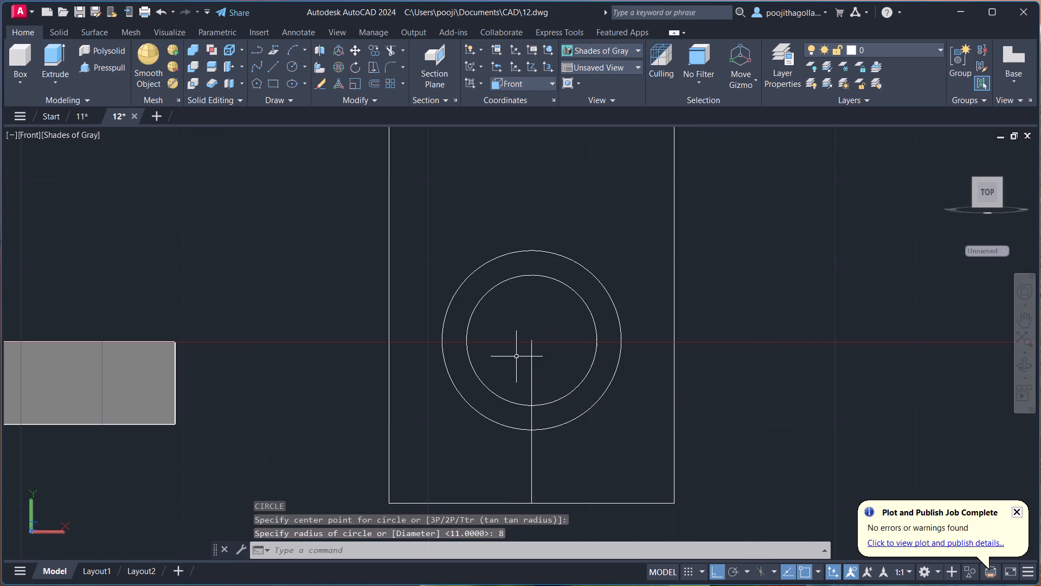
middle_click_drag(562, 464, 618, 375)
scroll(618, 375, "up", 1)
key("l")
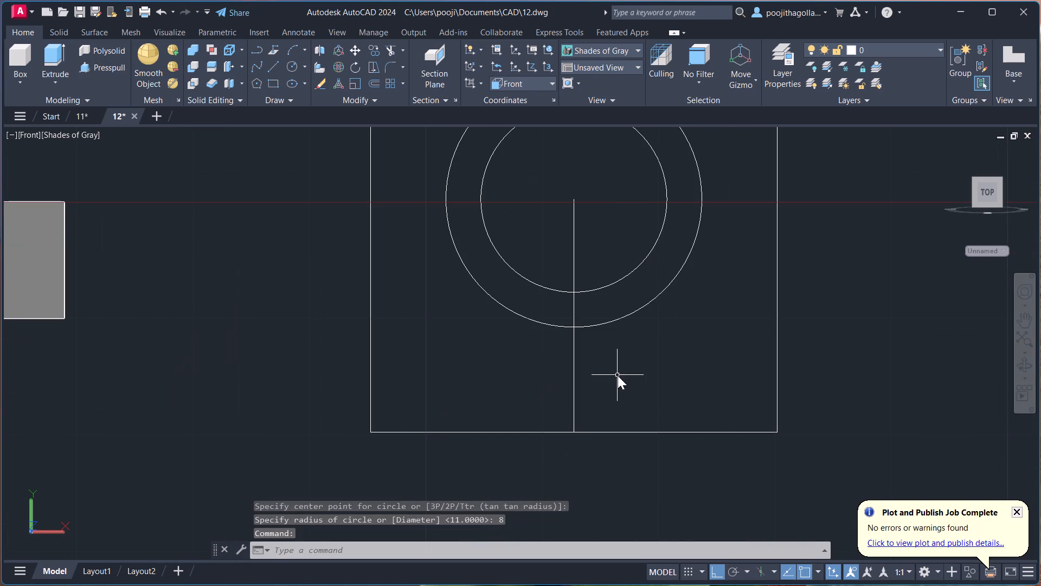
key("Return")
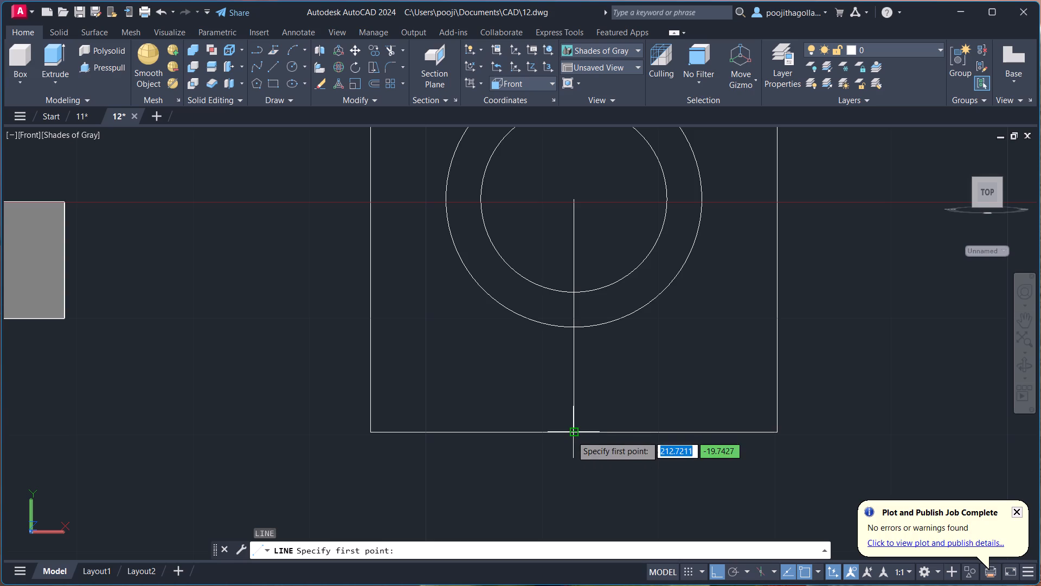
left_click(571, 436)
key("3")
key("Return")
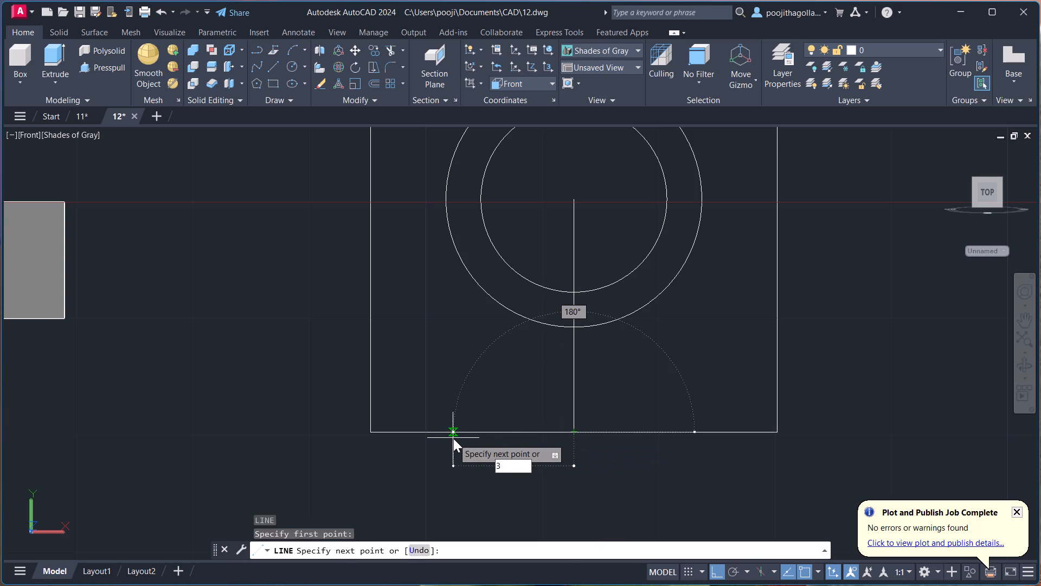
scroll(545, 297, "up", 2)
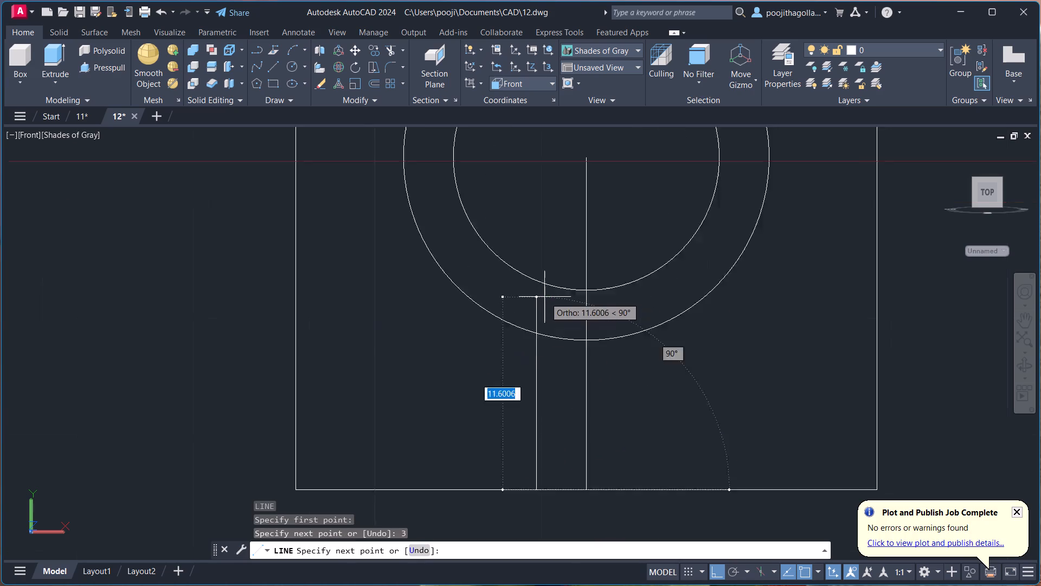
scroll(545, 297, "up", 1)
left_click(524, 334)
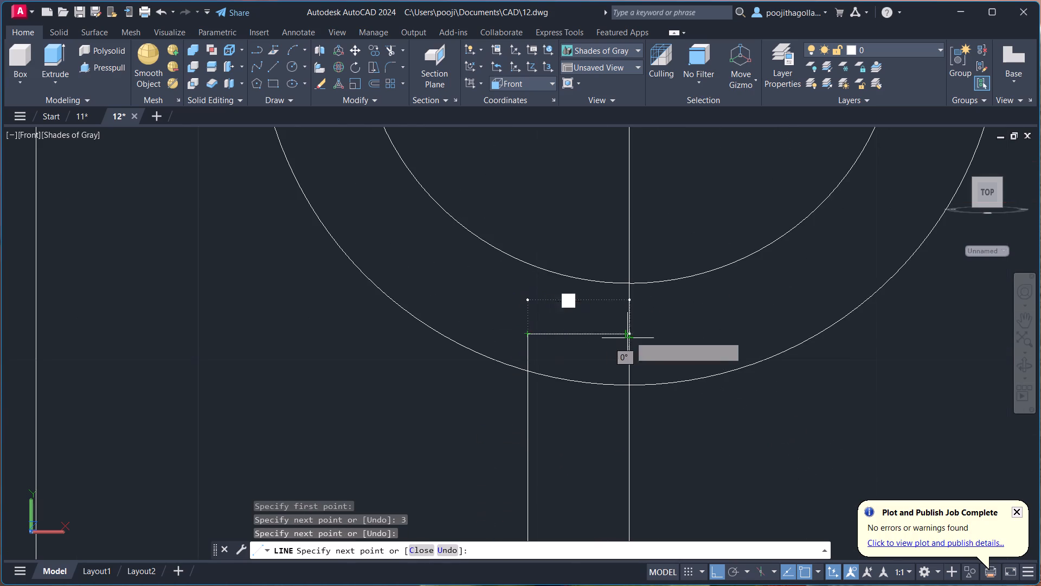
key("6")
key("Return")
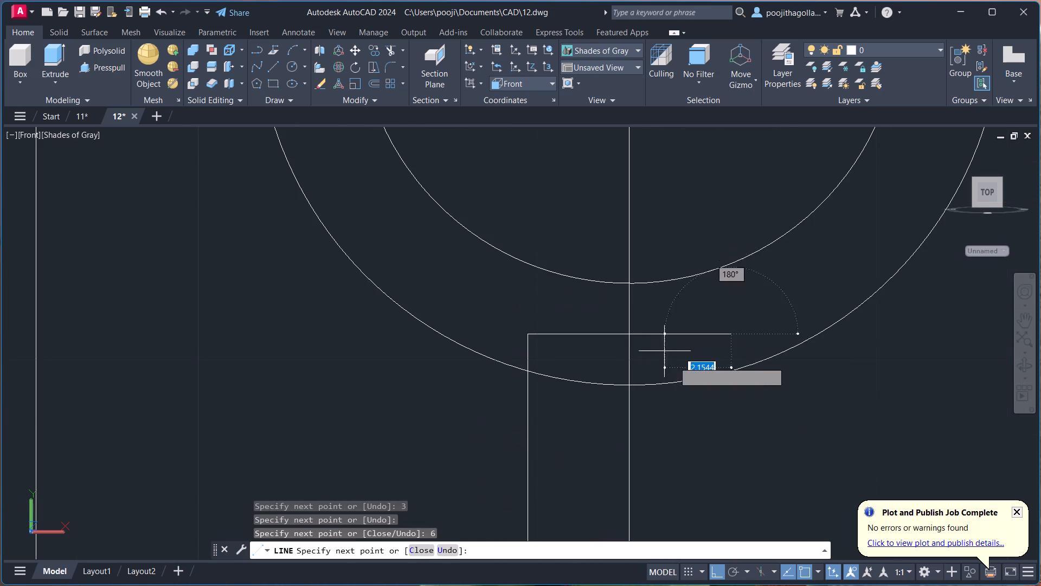
Continue the line vertically downward to just past the rectangle's bottom edge, forming the slot's right side.
scroll(688, 382, "down", 3)
middle_click_drag(716, 411, 696, 354)
scroll(666, 372, "up", 4)
scroll(721, 487, "down", 2)
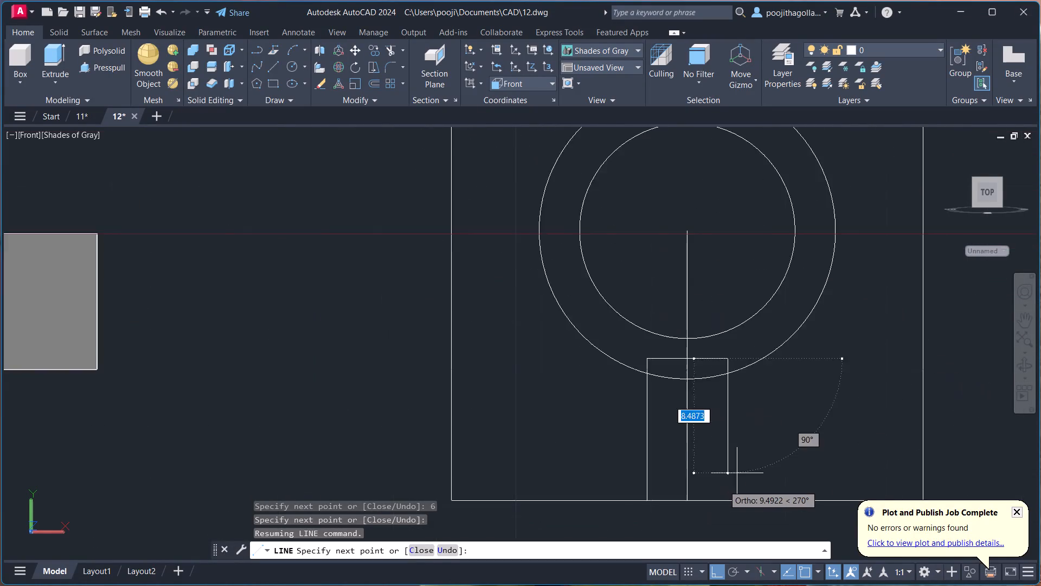
scroll(737, 474, "up", 1)
middle_click_drag(737, 474, 720, 340)
left_click(706, 409)
key("Escape")
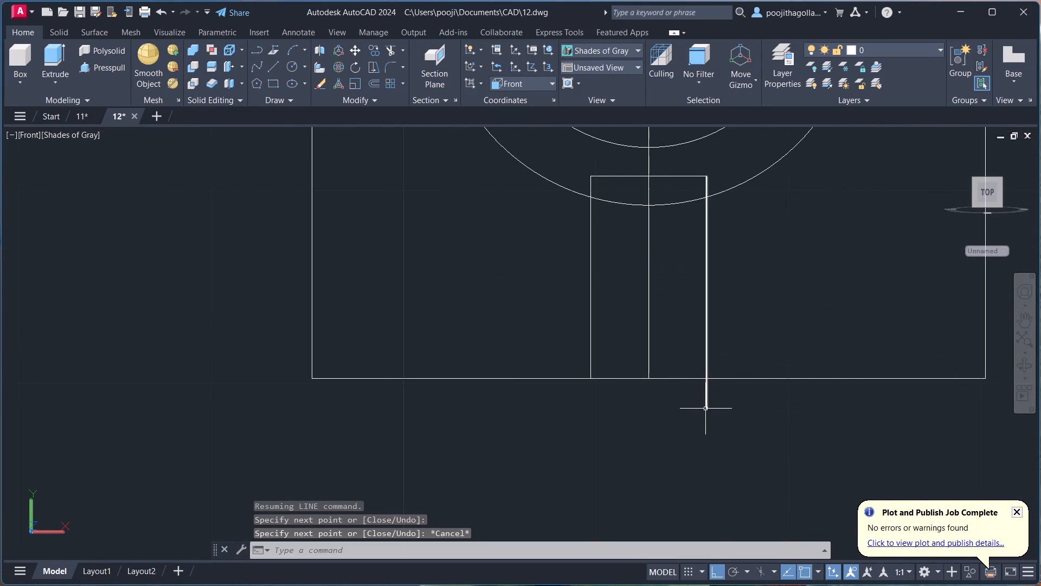
Trim the slot's overshoot below the rectangle, its top line, and the outer circle's arc and side ends so the slot opens into the circle.
type("tr")
key("Return")
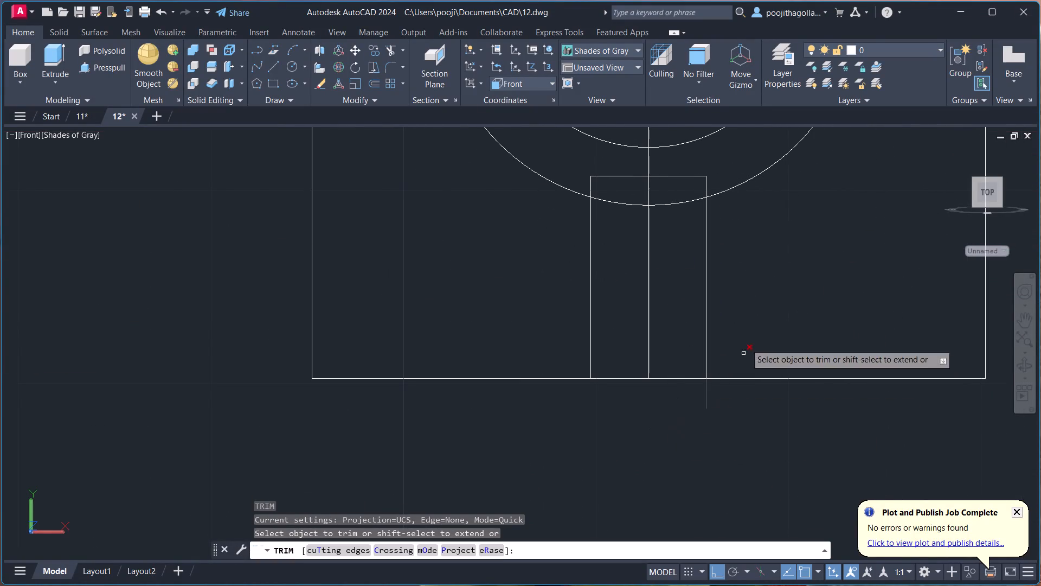
left_click(705, 392)
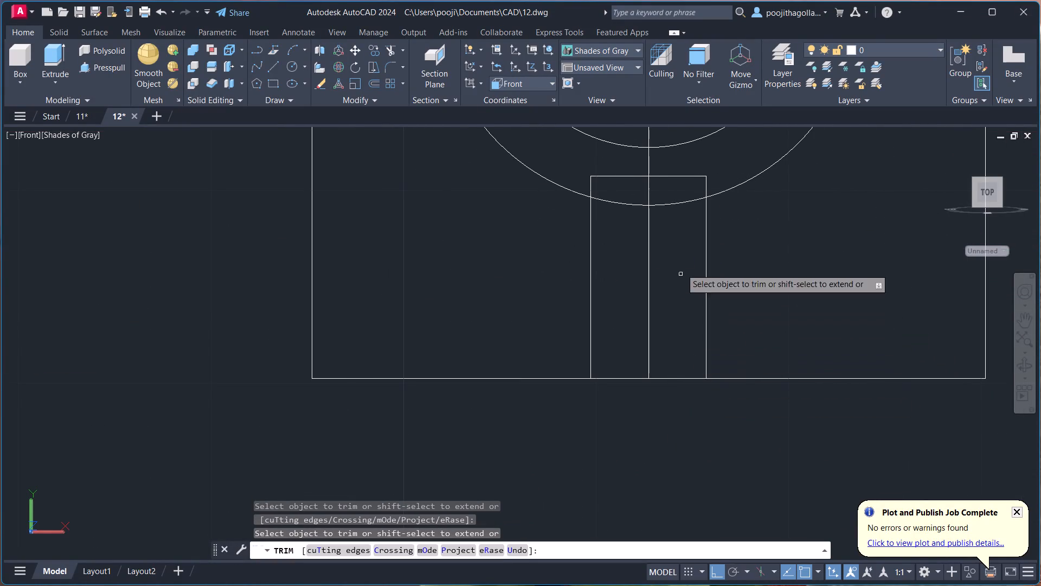
left_click(683, 176)
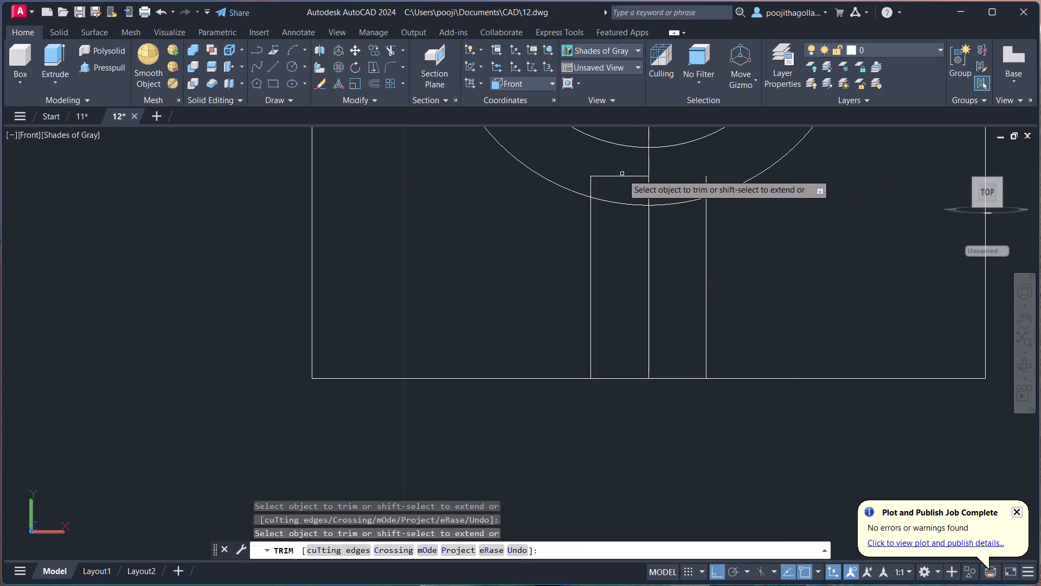
left_click(620, 177)
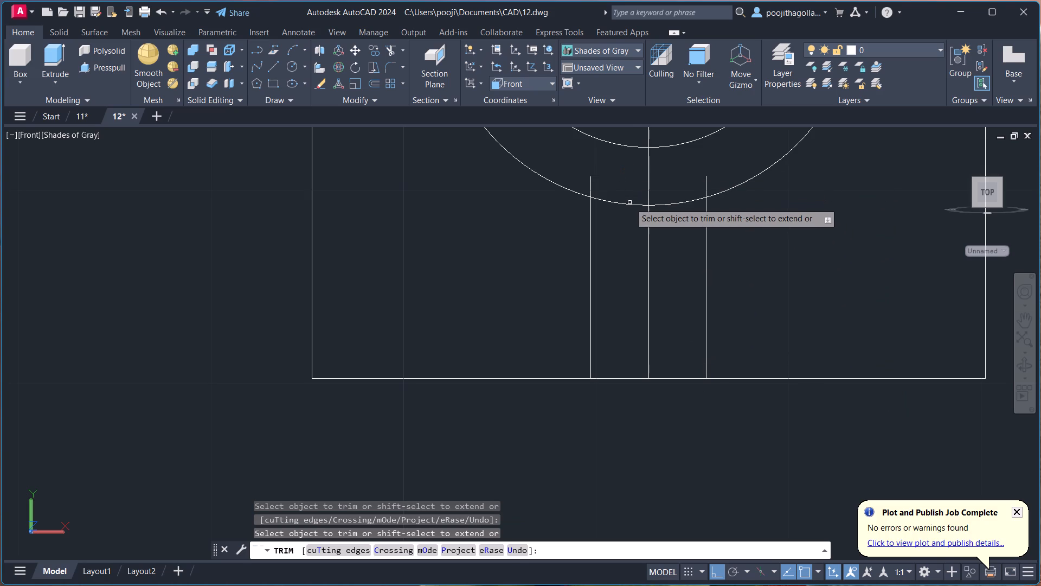
left_click(627, 206)
left_click(592, 179)
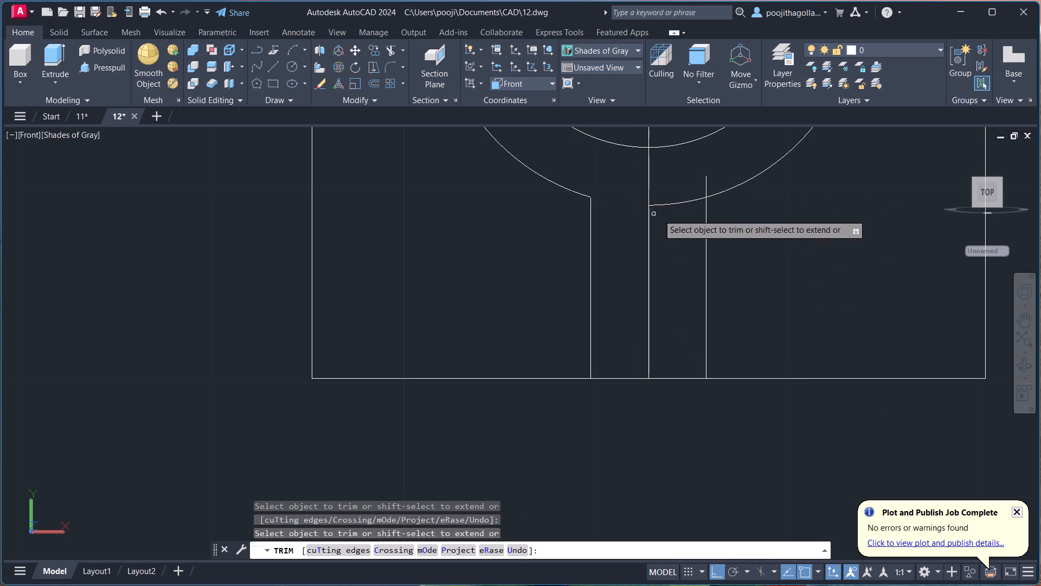
left_click(682, 201)
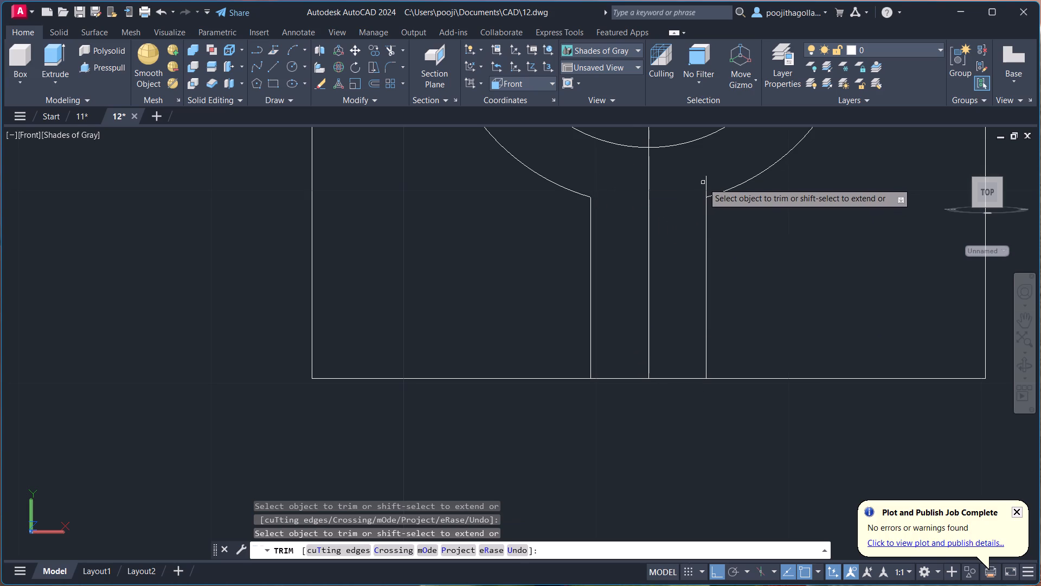
left_click(705, 181)
Trim away the whole vertical centre line, both in the slot and inside the radius-8 circle.
scroll(662, 207, "down", 1)
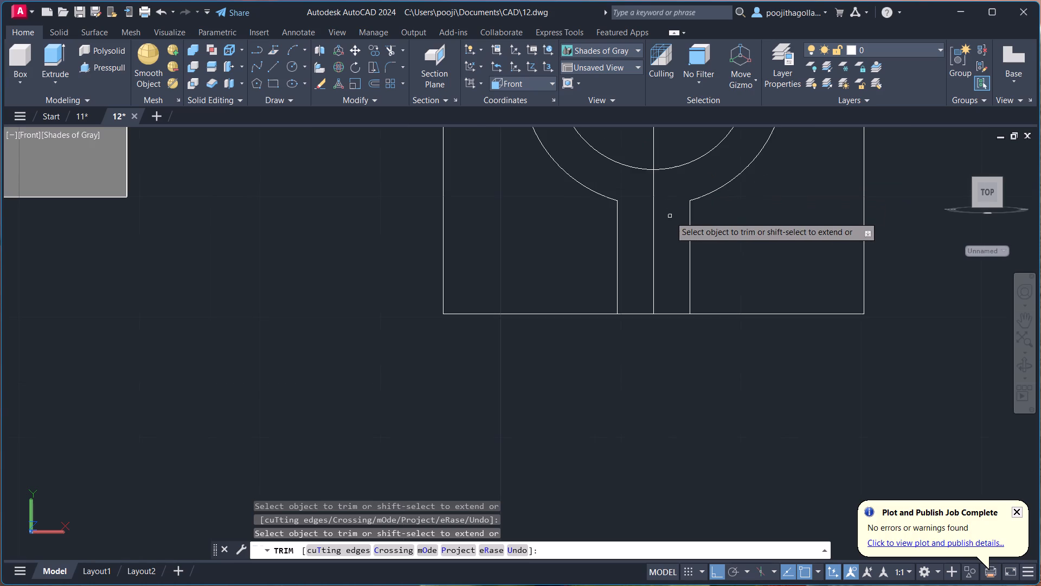
left_click_drag(662, 220, 651, 231)
left_click(639, 239)
scroll(663, 202, "down", 2)
middle_click_drag(663, 202, 656, 259)
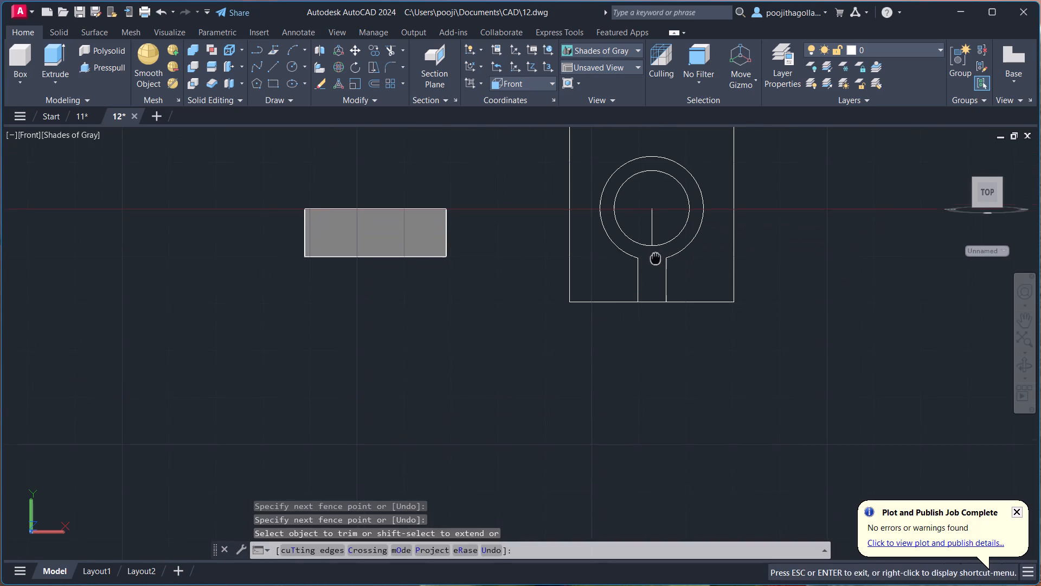
middle_click_drag(656, 259, 656, 260)
scroll(659, 230, "up", 1)
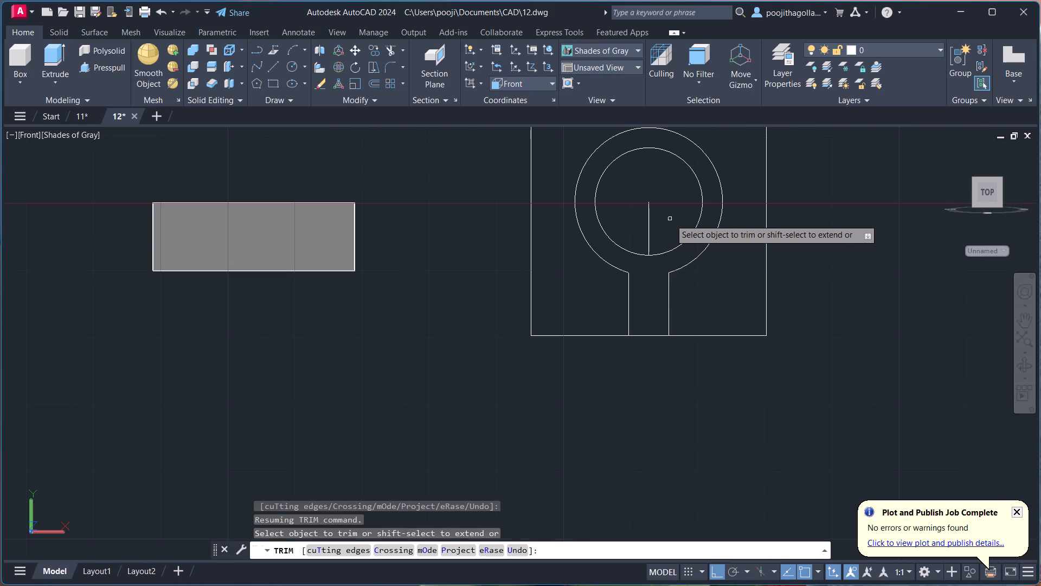
scroll(670, 219, "up", 1)
left_click(682, 197)
left_click(631, 230)
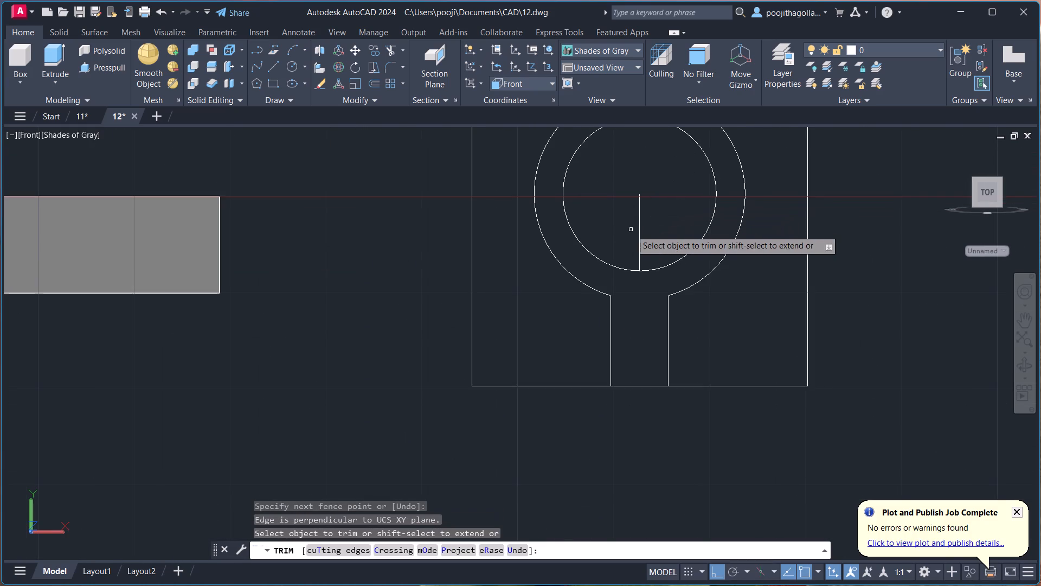
scroll(641, 218, "up", 4)
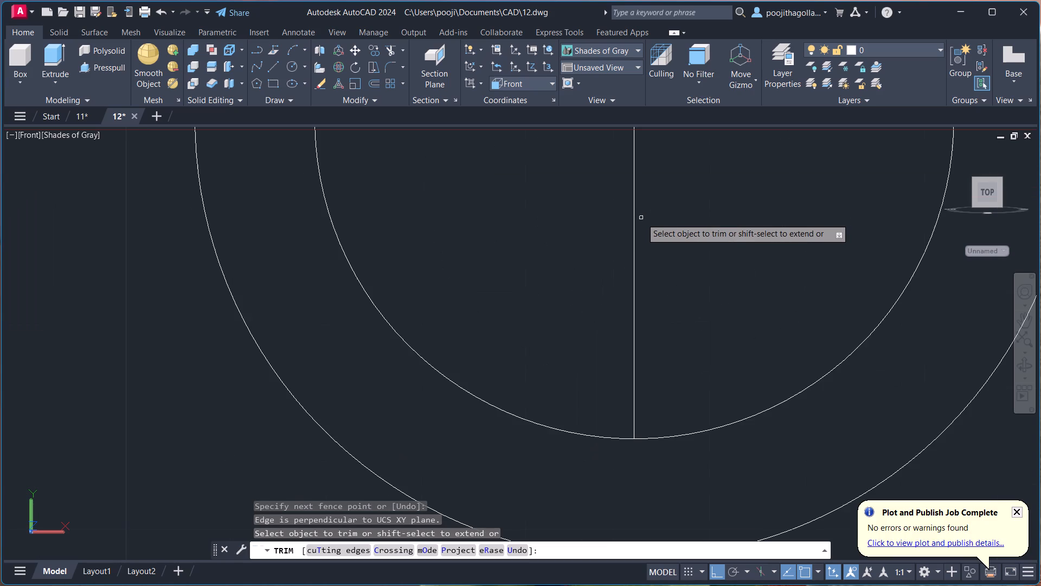
left_click(635, 216)
key("Escape")
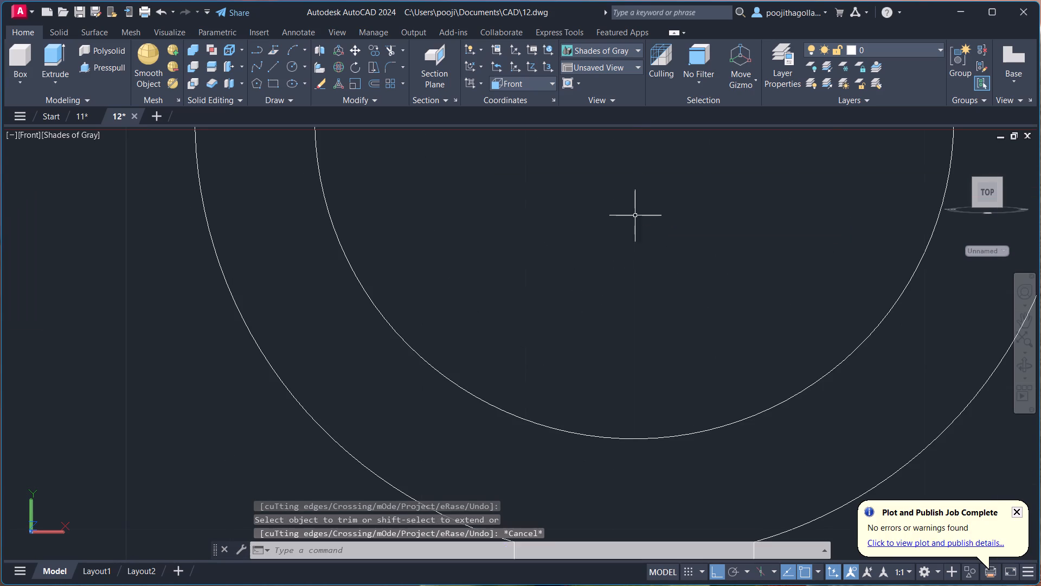
Join the trimmed radius-11 arc and the two vertical slot sides into one polyline.
scroll(641, 241, "down", 3)
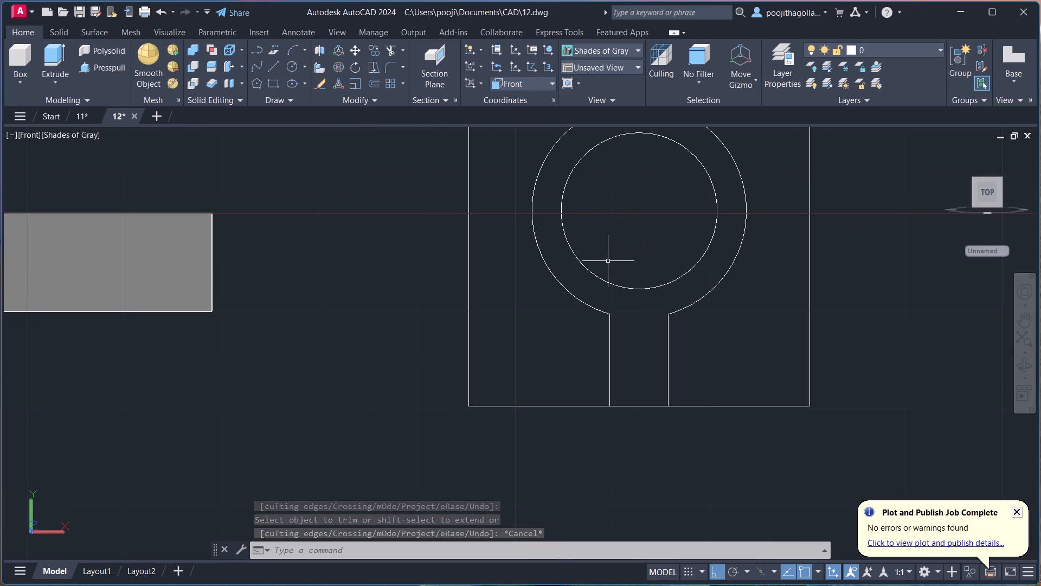
middle_click_drag(649, 237, 610, 302)
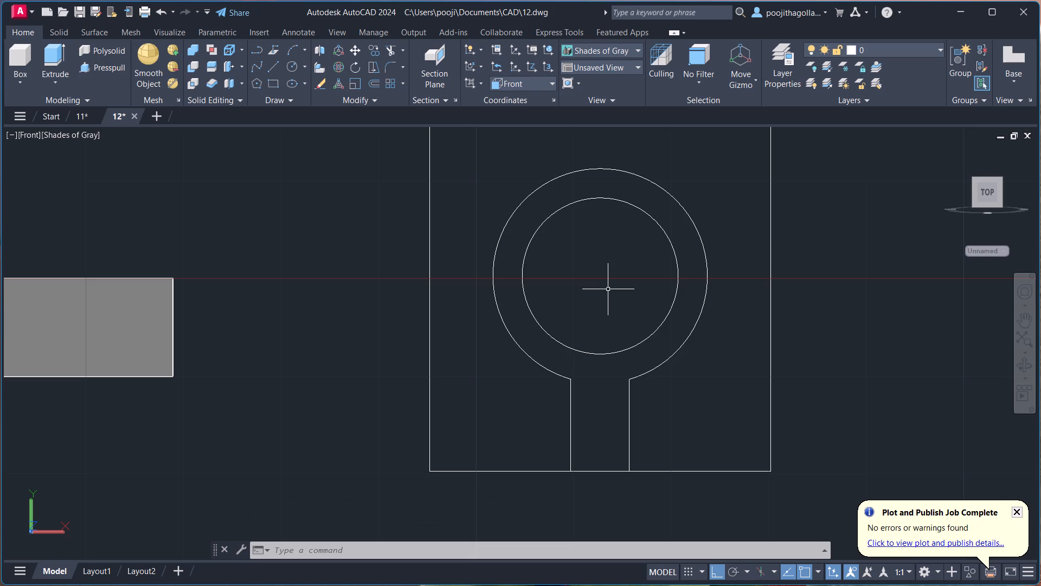
scroll(590, 249, "down", 1)
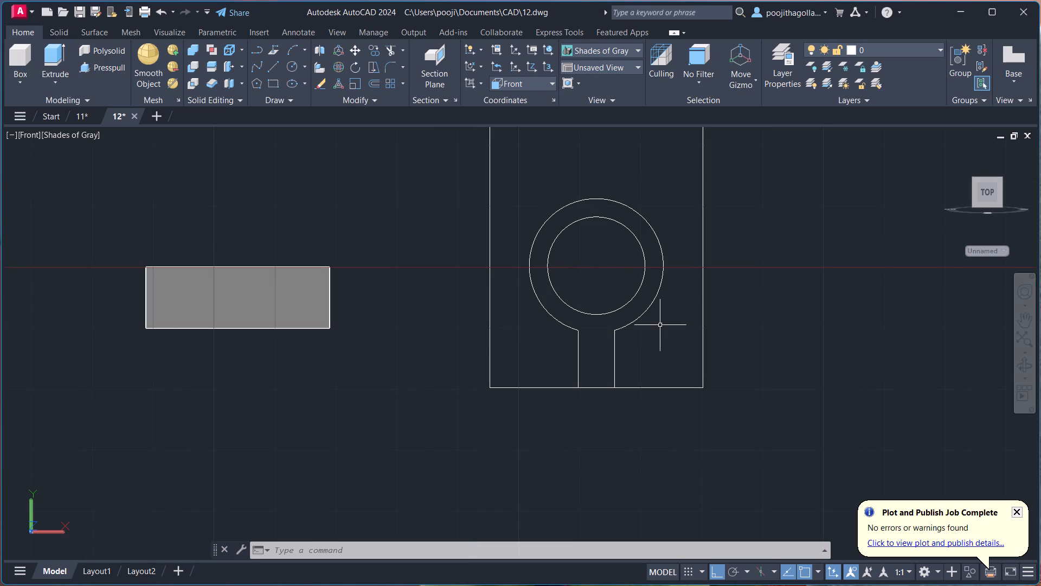
left_click(660, 326)
left_click(510, 345)
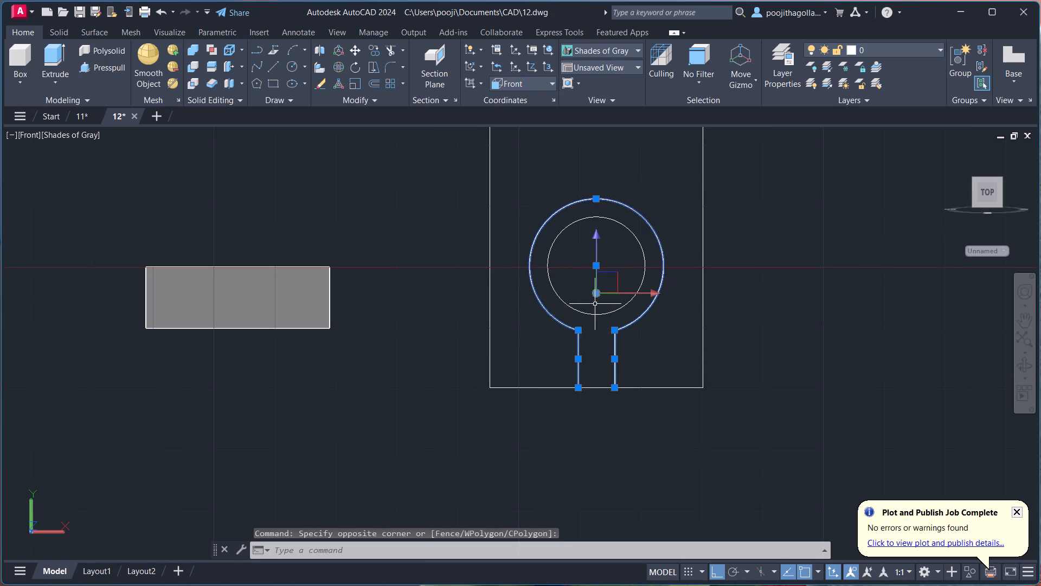
key("j")
key("Return")
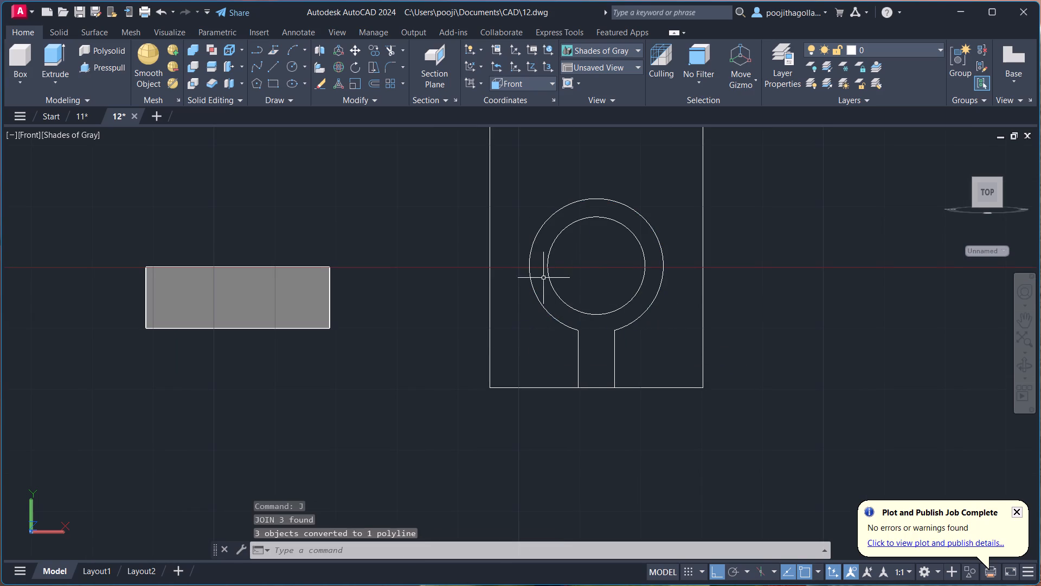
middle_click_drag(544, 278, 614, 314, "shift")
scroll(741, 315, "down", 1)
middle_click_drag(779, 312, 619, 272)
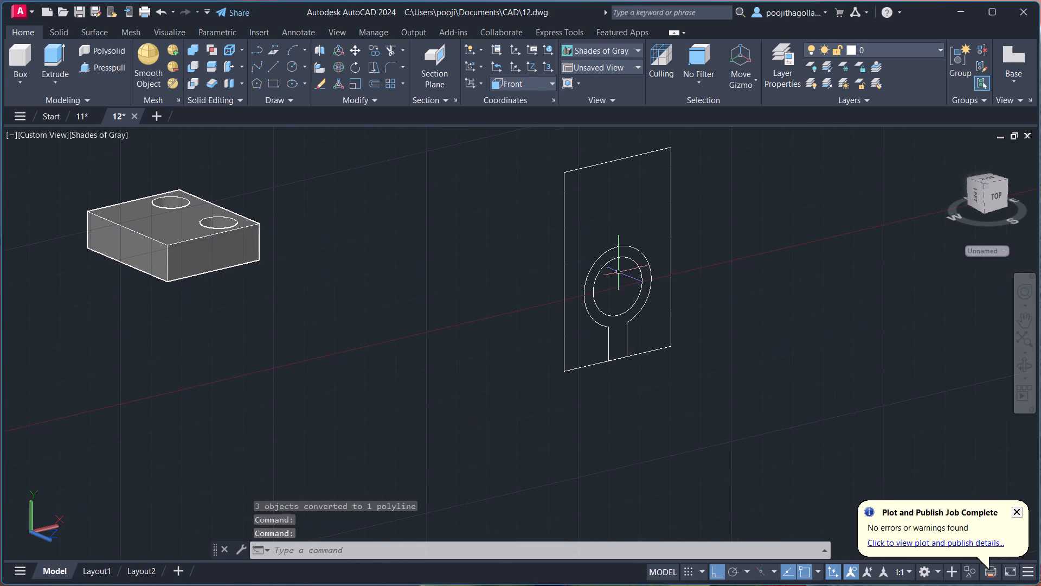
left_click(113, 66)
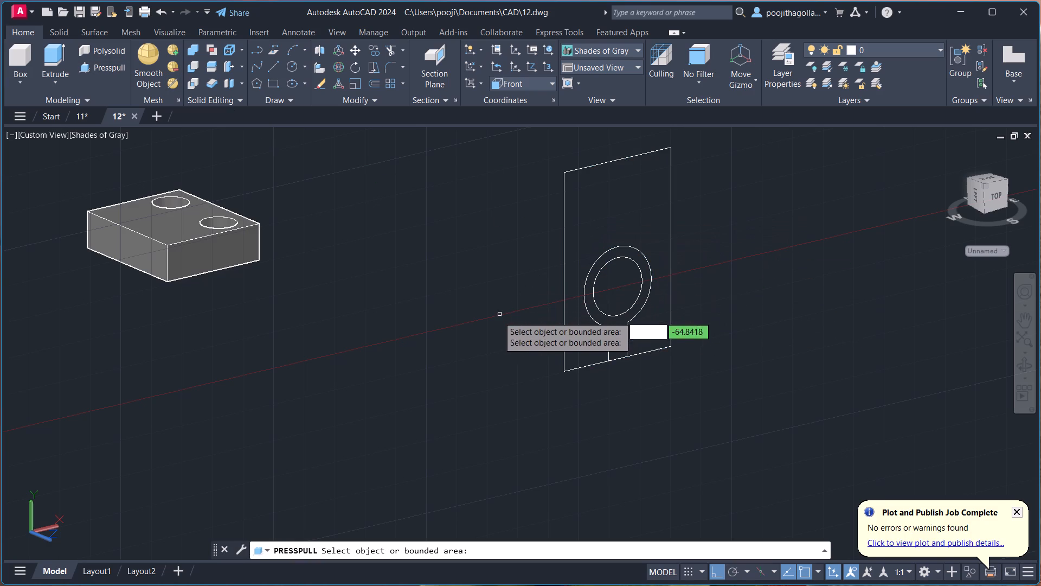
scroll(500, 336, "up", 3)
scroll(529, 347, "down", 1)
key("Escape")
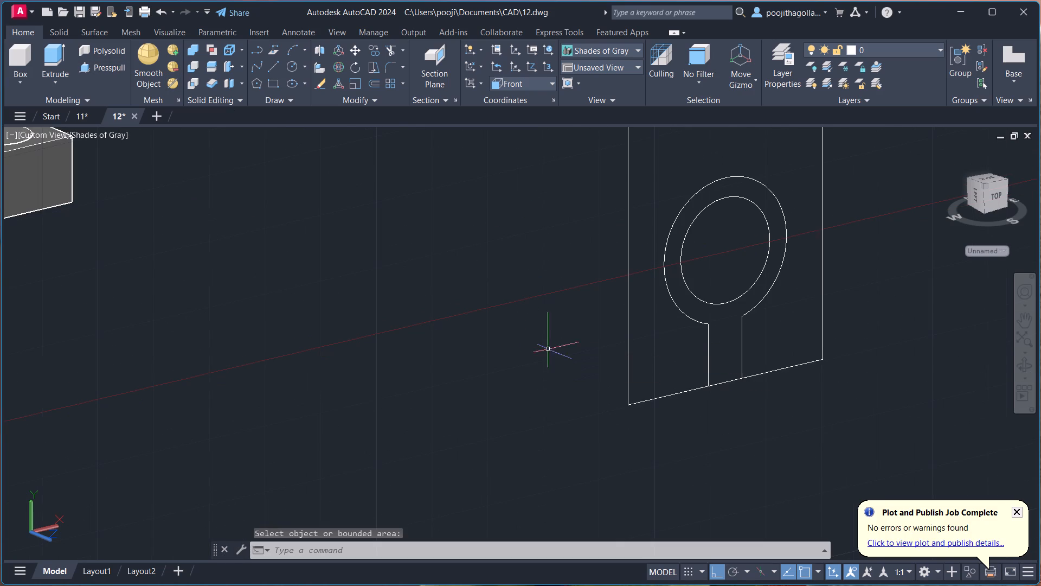
Draw a line joining the bottom ends of the slot's two vertical sides along the rectangle's bottom edge.
scroll(730, 383, "up", 3)
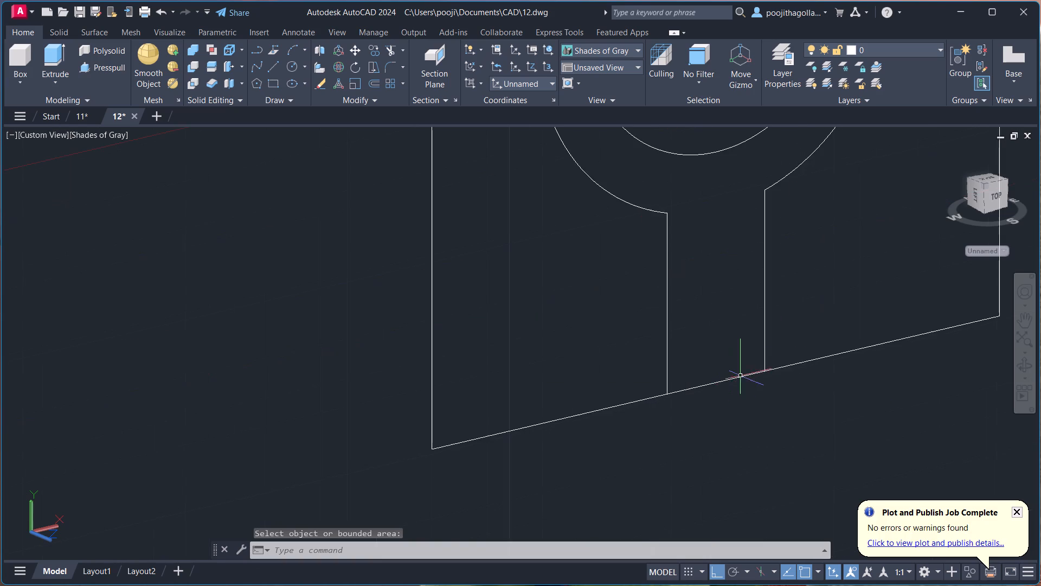
middle_click_drag(811, 324, 748, 370)
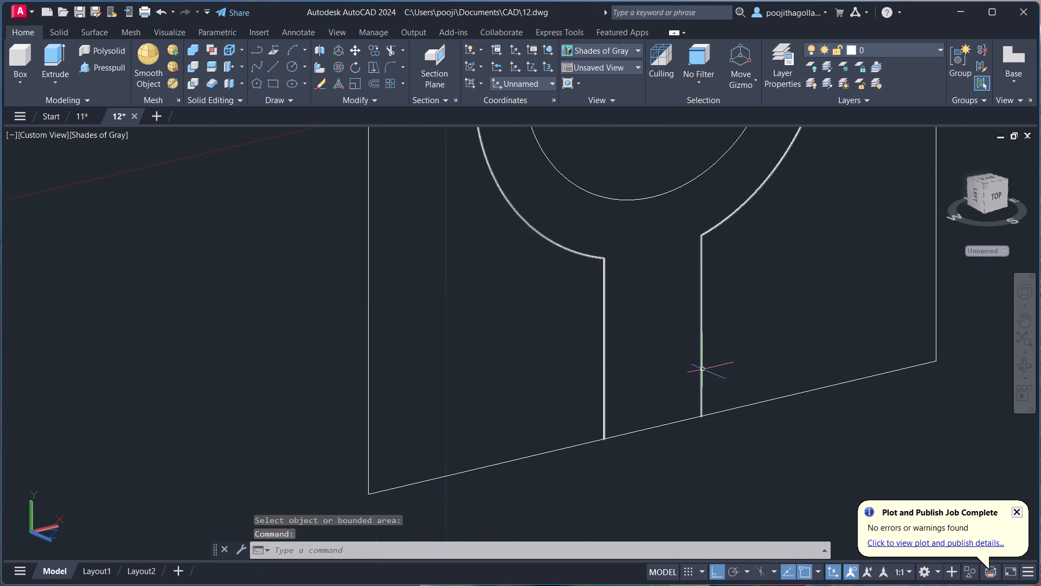
key("l")
key("Return")
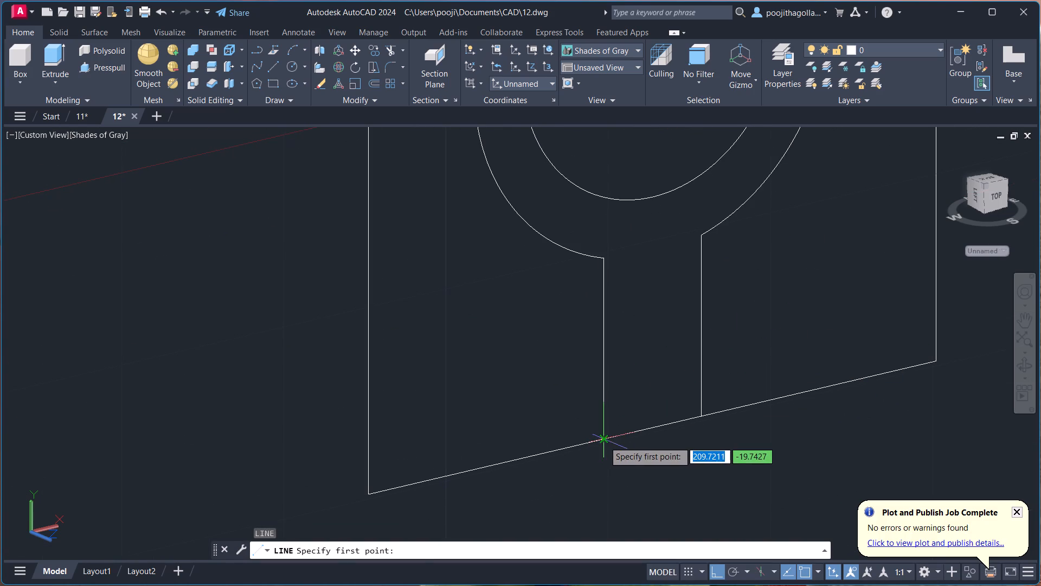
left_click(604, 441)
left_click(703, 418)
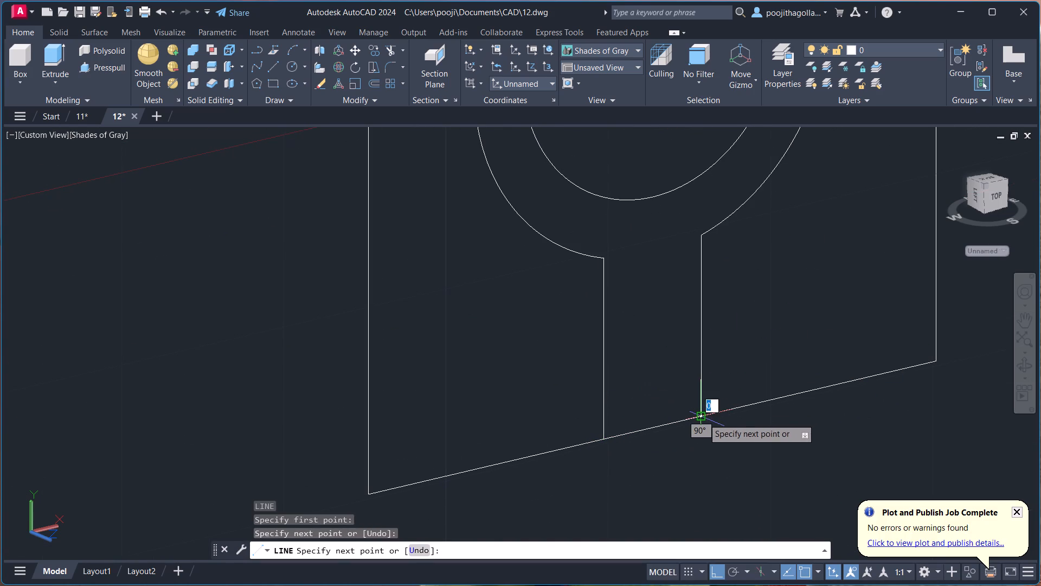
key("Escape")
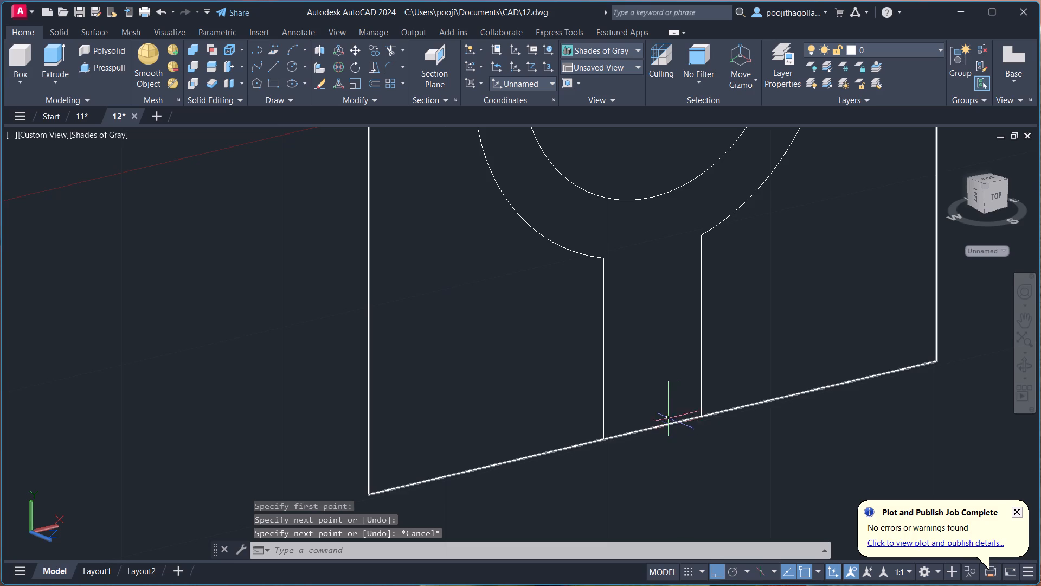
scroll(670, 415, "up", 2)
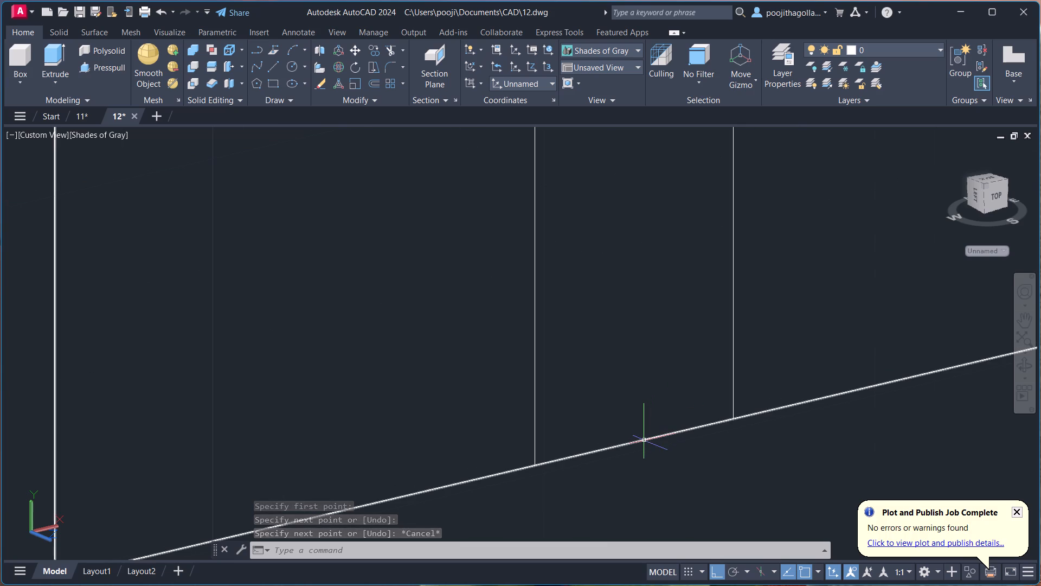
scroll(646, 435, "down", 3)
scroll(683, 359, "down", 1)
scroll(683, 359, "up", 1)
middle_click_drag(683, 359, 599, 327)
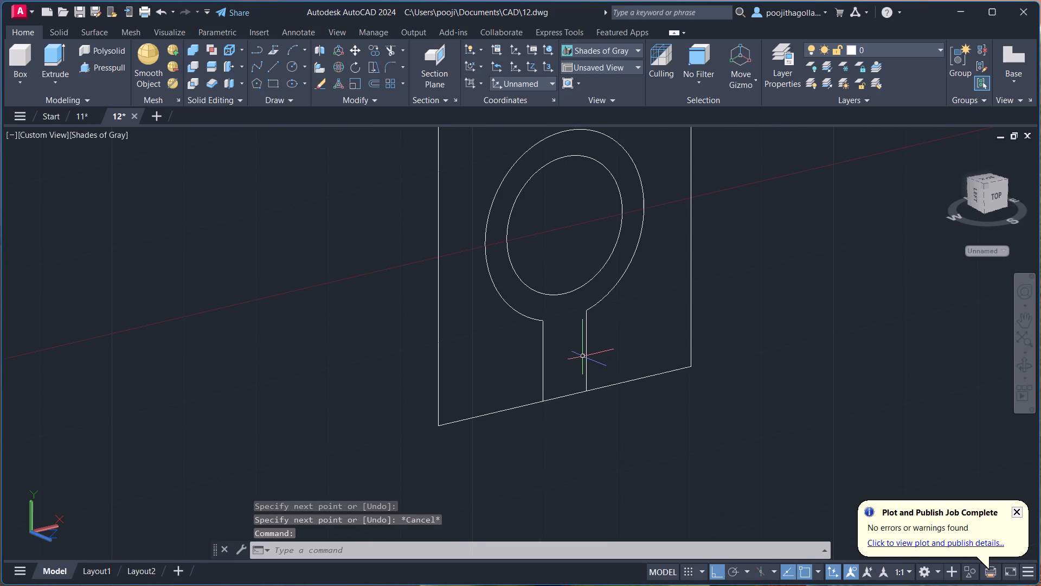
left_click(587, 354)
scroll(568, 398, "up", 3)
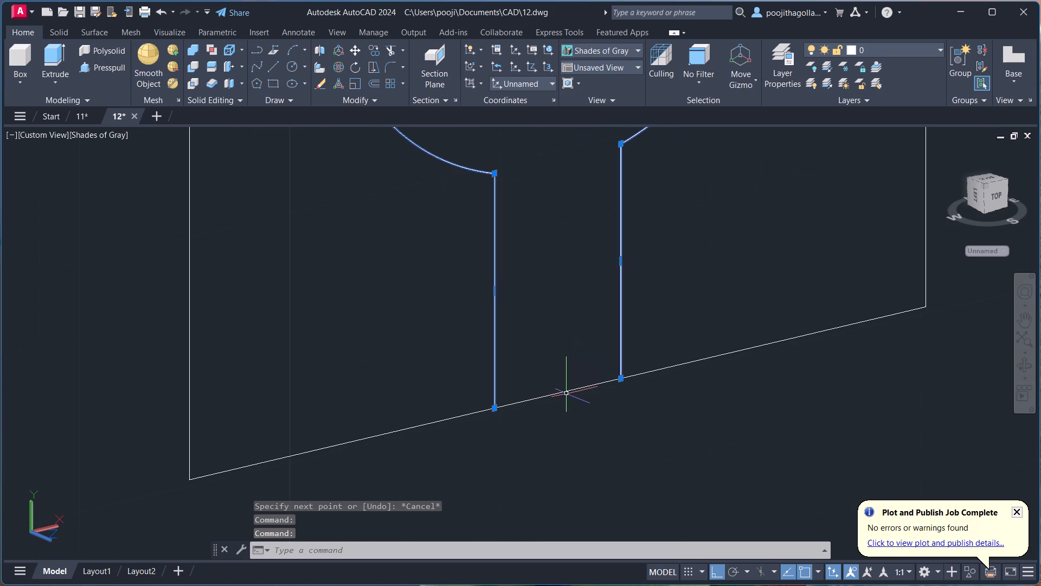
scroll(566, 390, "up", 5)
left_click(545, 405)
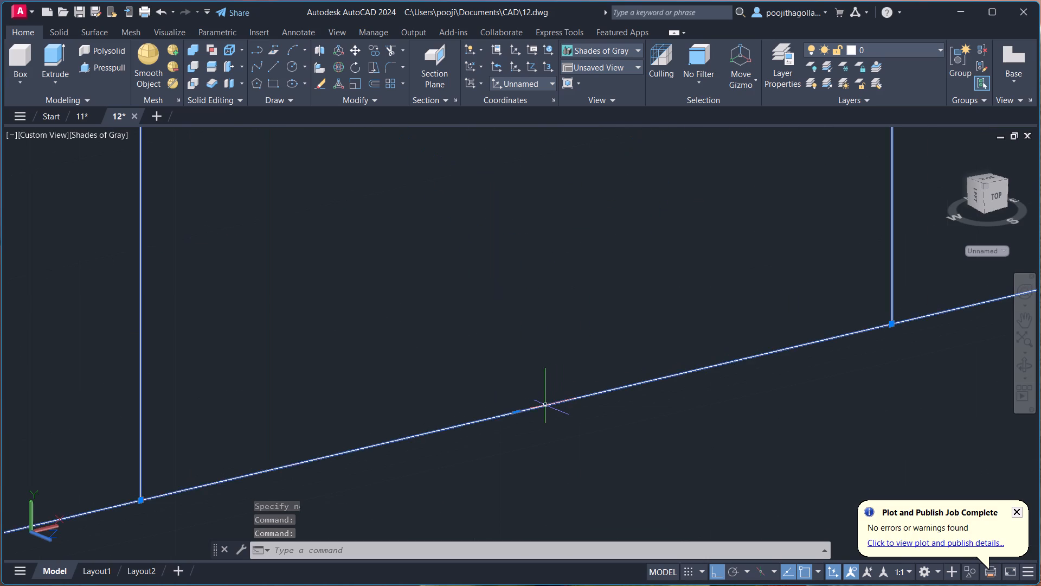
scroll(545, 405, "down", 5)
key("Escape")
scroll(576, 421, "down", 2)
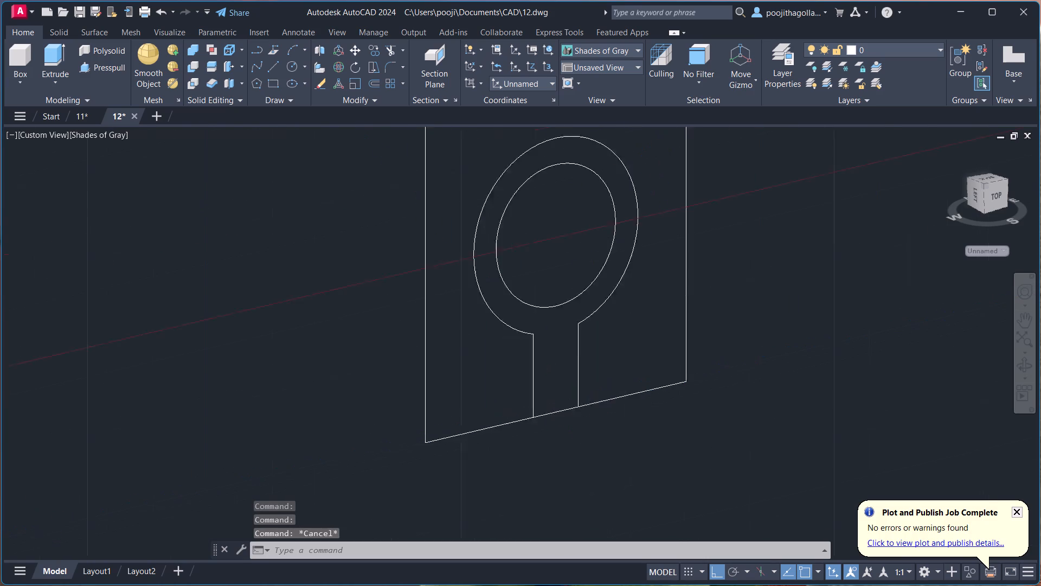
Move the rectangle aside so its bottom edge no longer overlaps the slot's closing line.
scroll(576, 421, "down", 1)
middle_click_drag(579, 419, 601, 380)
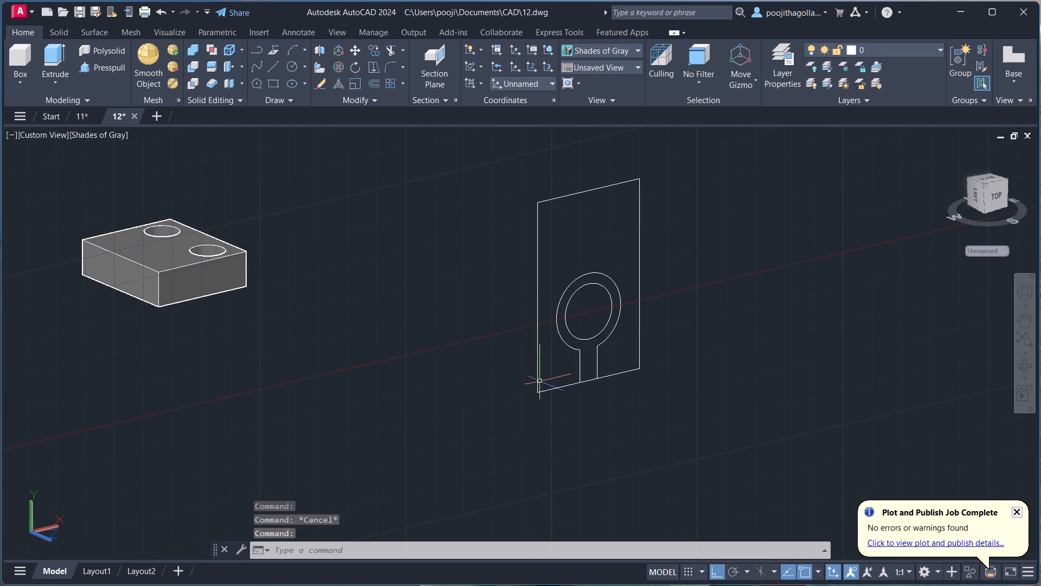
left_click(538, 381)
key("m")
key("Return")
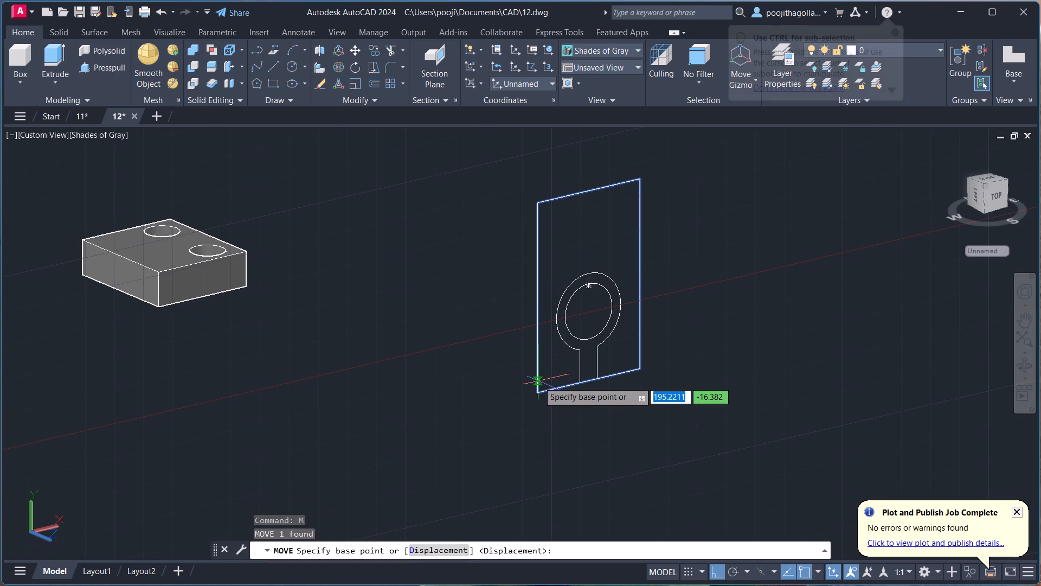
left_click(536, 383)
left_click(500, 368)
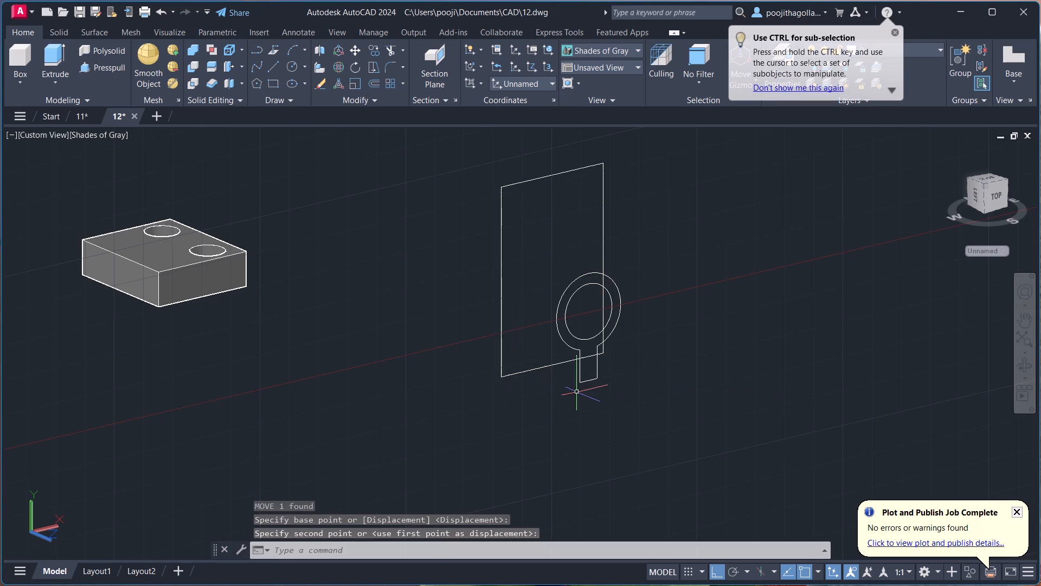
Join the slot's bottom closing line with the arc-and-slot polyline into one closed outline.
scroll(581, 390, "up", 2)
left_click(586, 377)
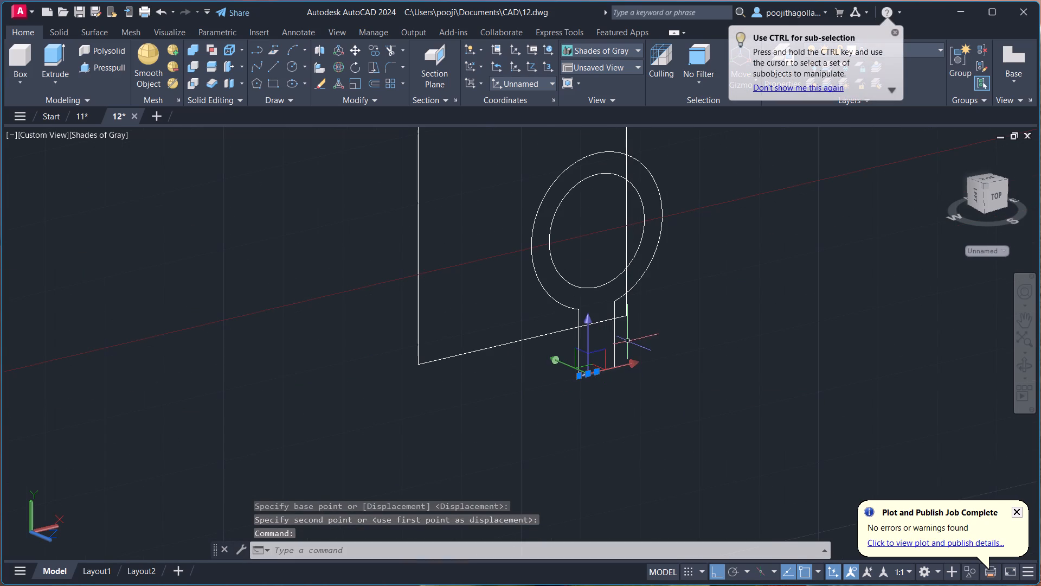
scroll(613, 348, "down", 1)
scroll(613, 348, "up", 1)
scroll(613, 348, "down", 1)
scroll(613, 348, "up", 3)
scroll(591, 396, "up", 3)
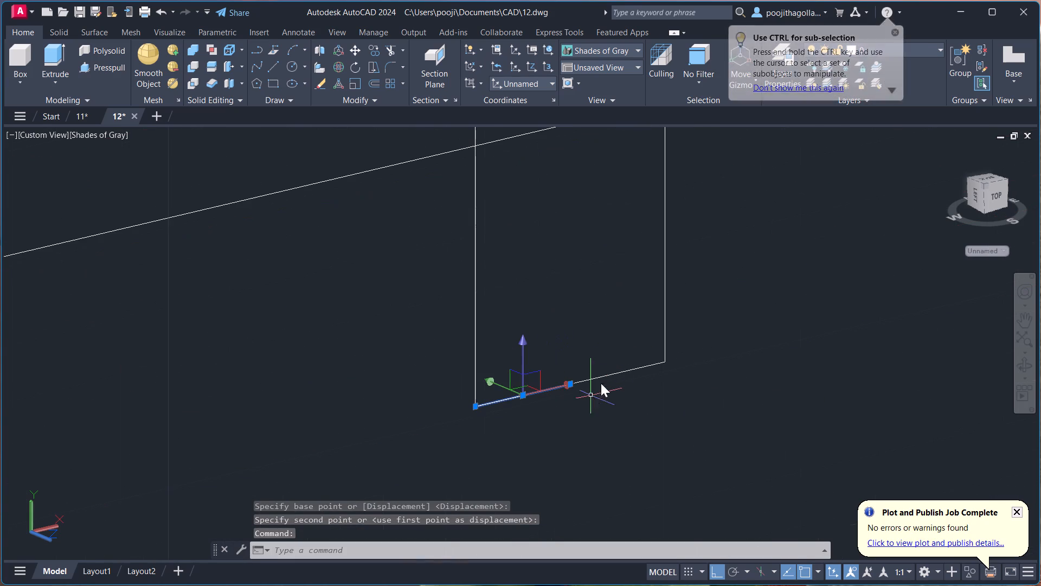
left_click(607, 378)
left_click(690, 265)
left_click(639, 302)
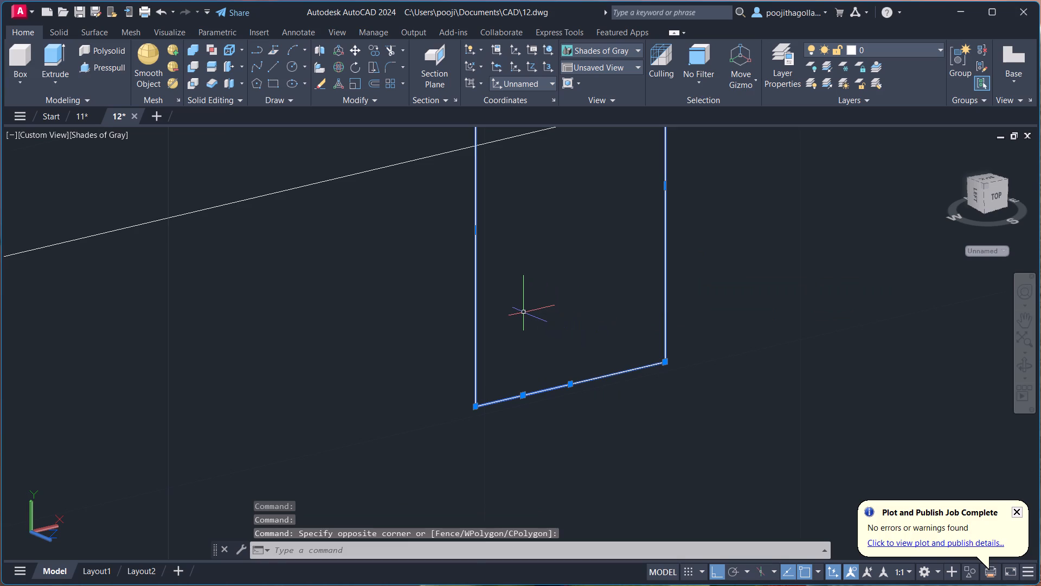
key("j")
key("Delete")
key("Return")
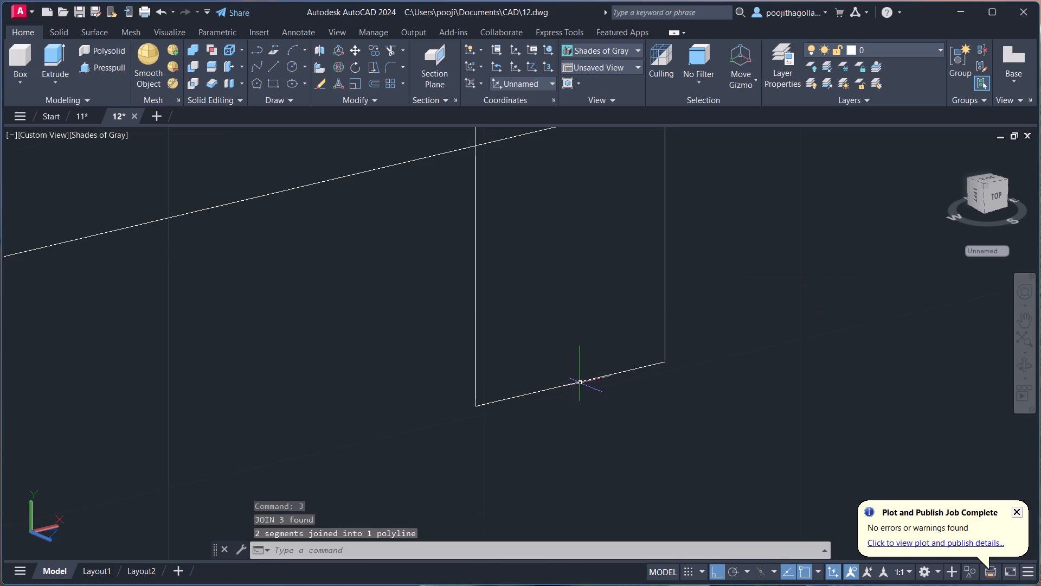
Move the rectangle back, from its bottom edge's midpoint to the midpoint of the slot's bottom line.
scroll(558, 353, "down", 2)
left_click(477, 266)
left_click(387, 354)
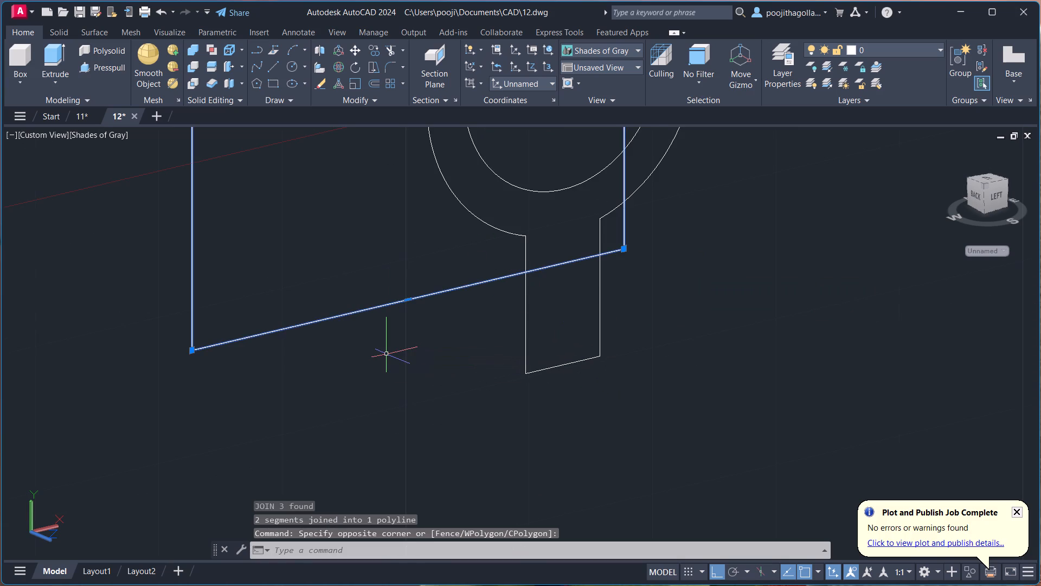
key("m")
key("Return")
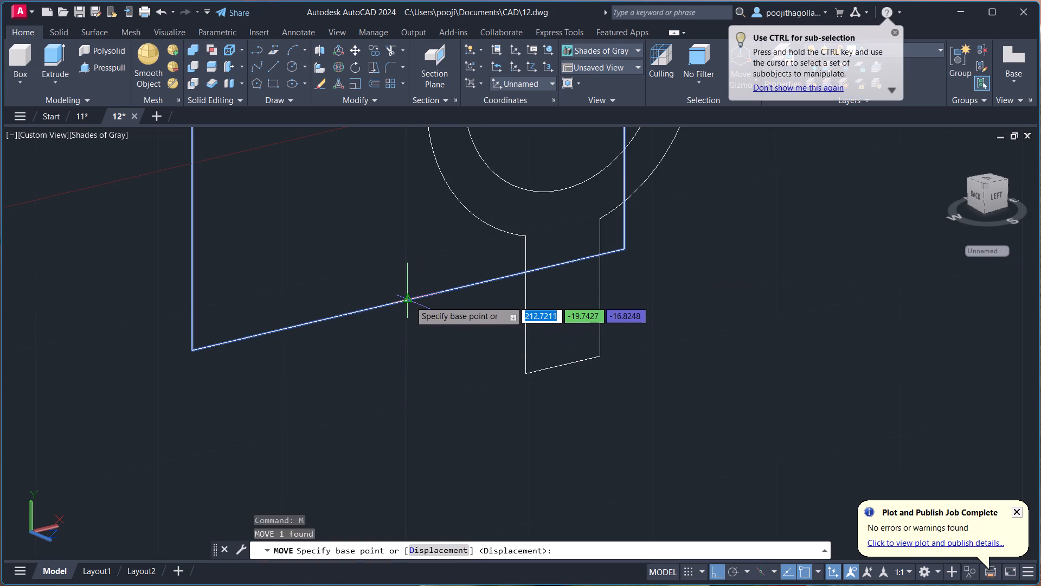
left_click(410, 301)
key("Print")
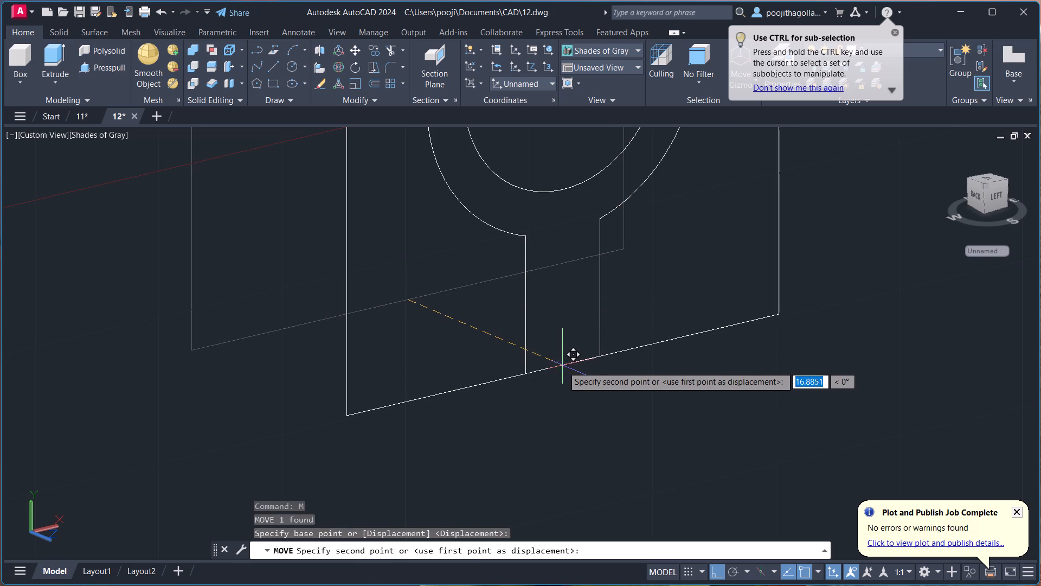
left_click(563, 366)
scroll(554, 373, "down", 3)
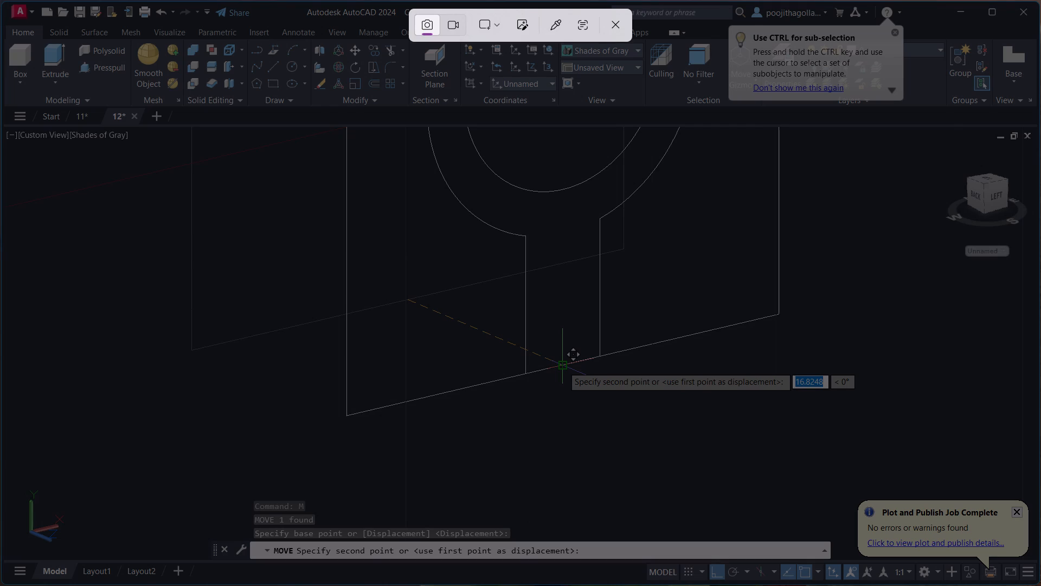
left_click(615, 20)
scroll(585, 275, "down", 3)
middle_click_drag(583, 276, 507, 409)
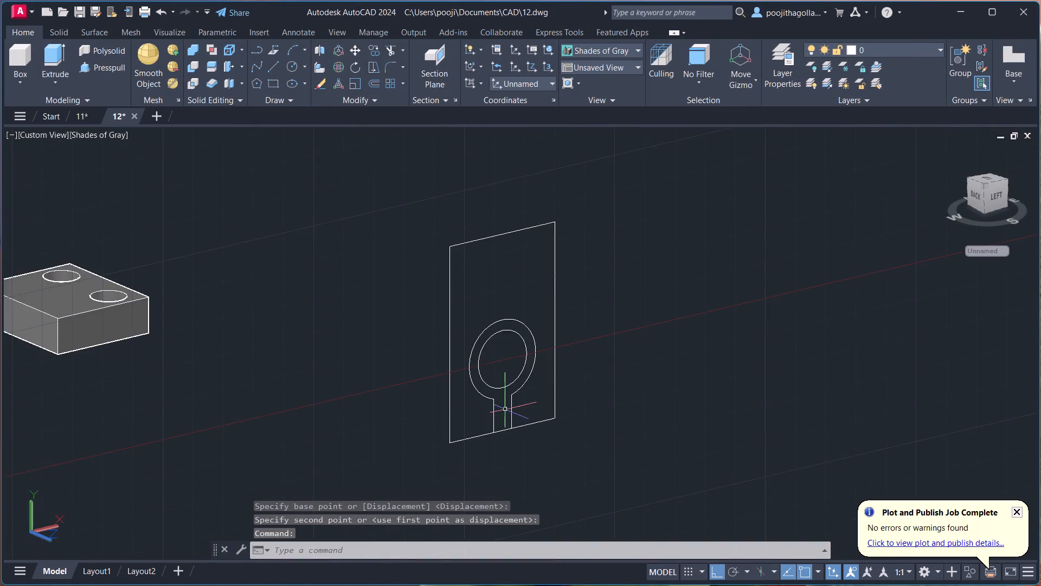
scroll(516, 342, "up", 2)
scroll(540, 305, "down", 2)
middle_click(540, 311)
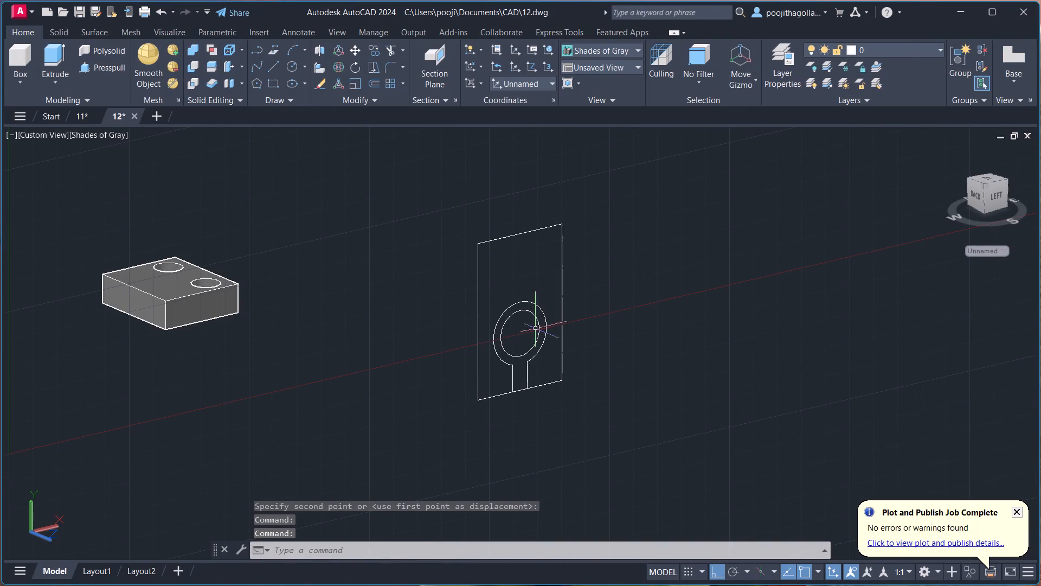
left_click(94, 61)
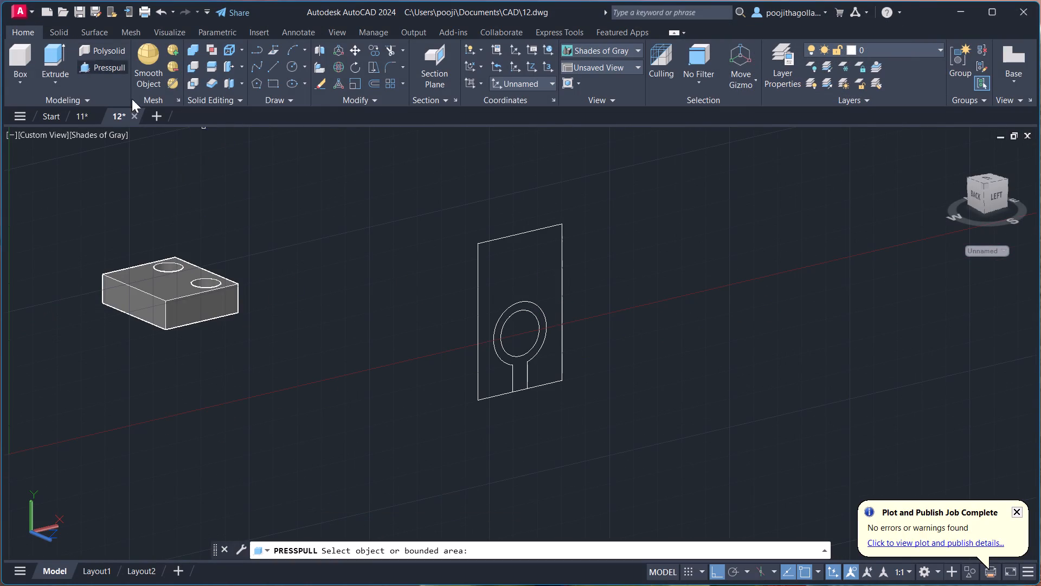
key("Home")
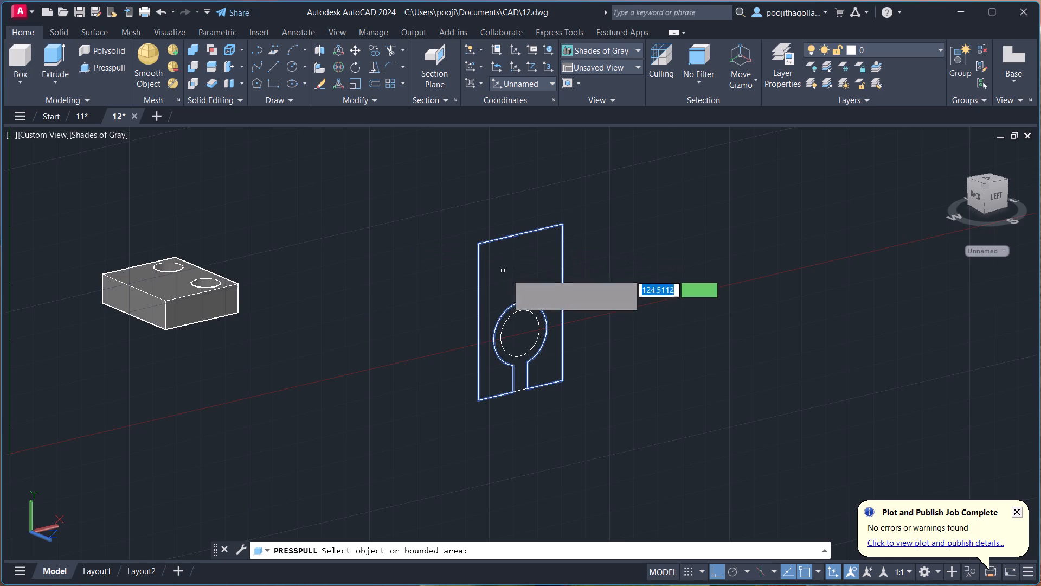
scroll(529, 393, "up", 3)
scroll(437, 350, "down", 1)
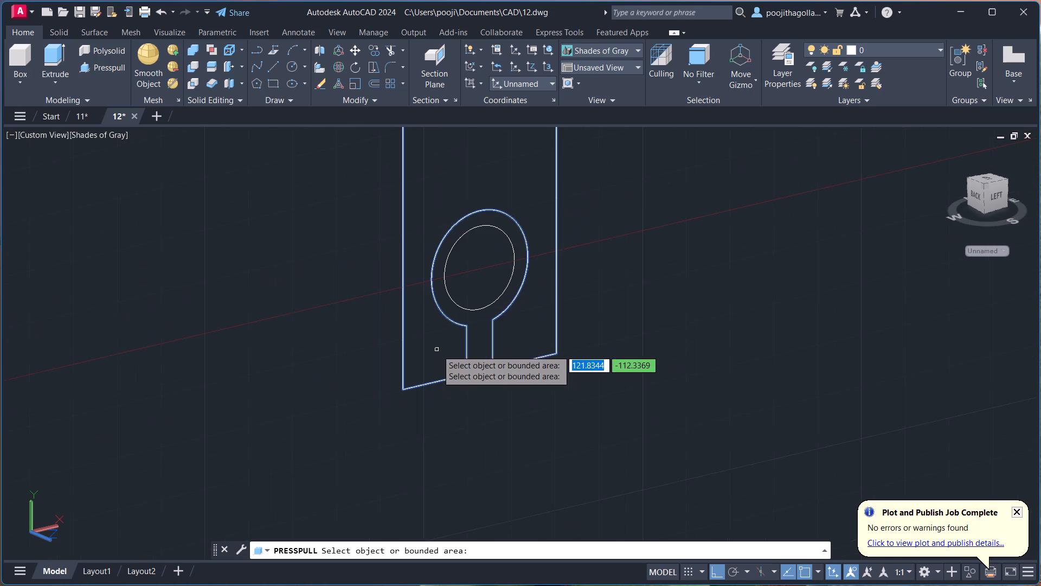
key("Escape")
Move the closed slot outline and its inner circle together out of the rectangle into the empty space beside it.
left_click(551, 234)
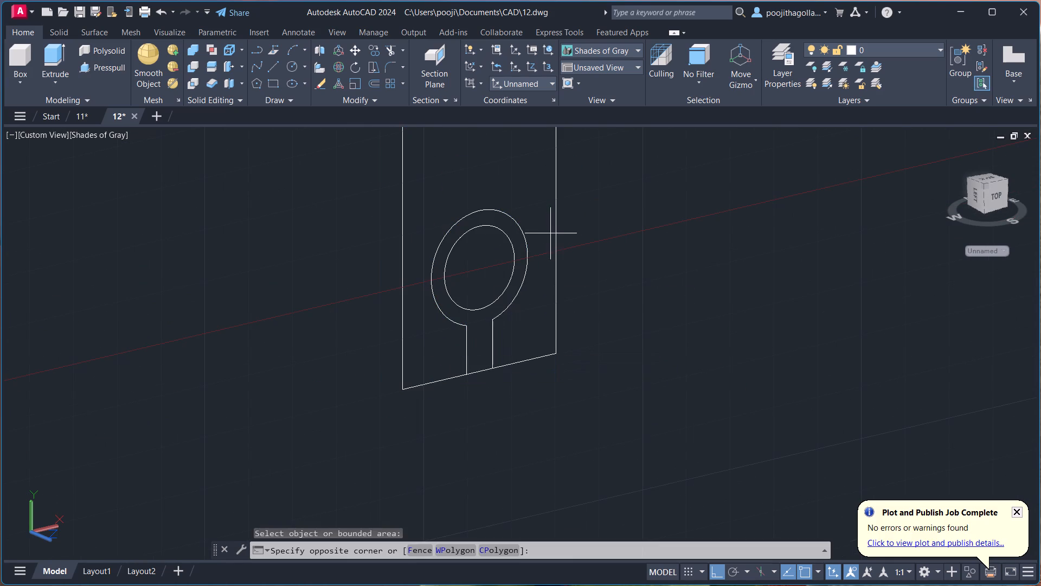
left_click(447, 325)
key("m")
key("Return")
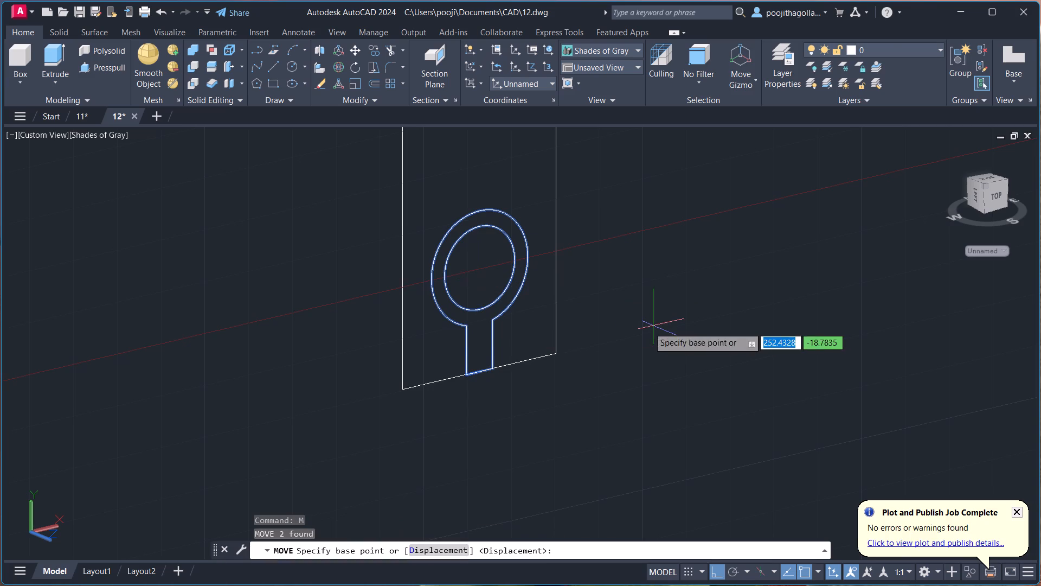
left_click(454, 291)
left_click(714, 333)
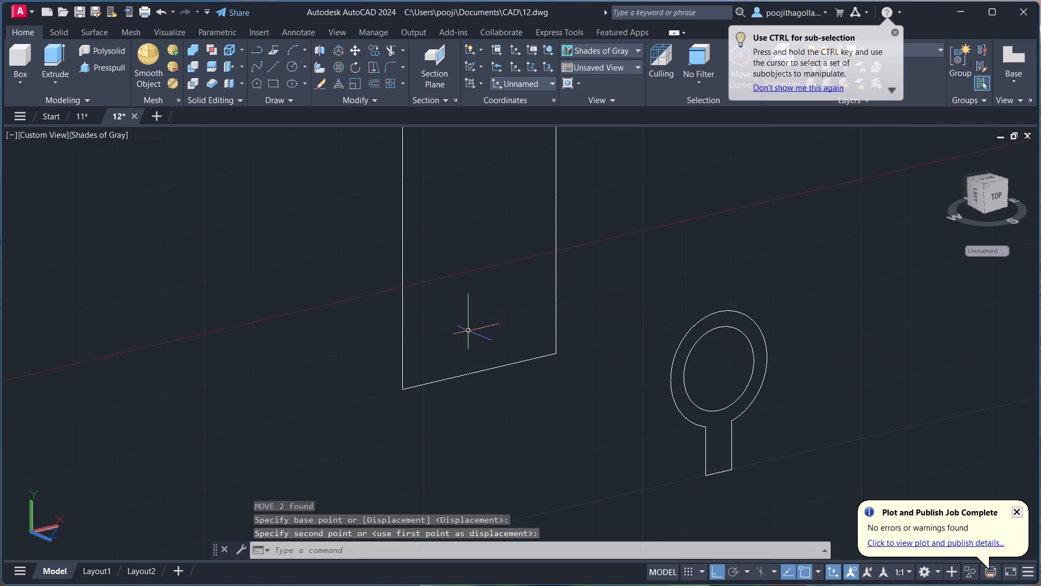
scroll(432, 330, "down", 2)
key("Escape")
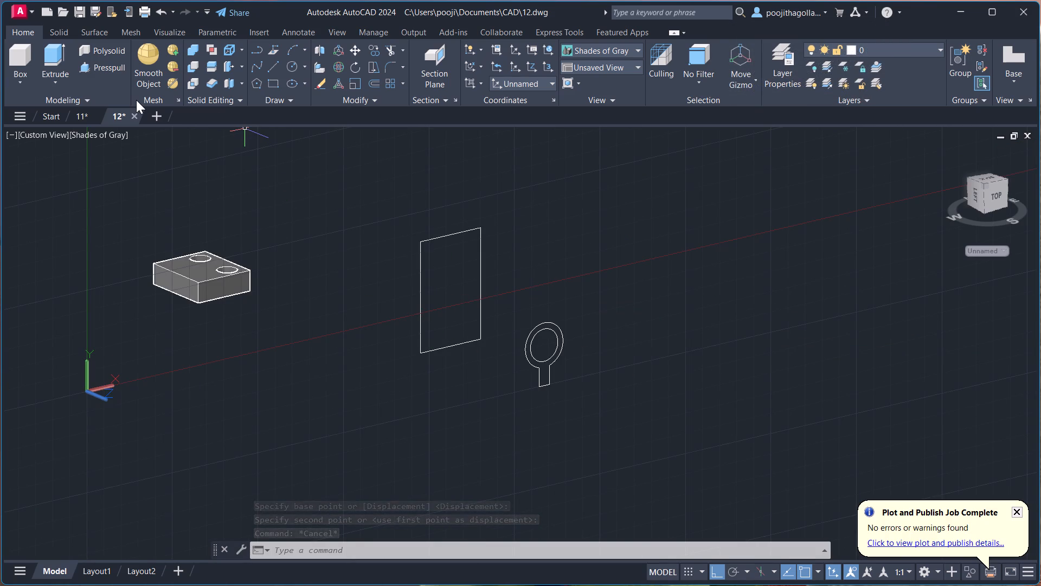
Presspull the 35 by 55 rectangle to a thickness of 7.
scroll(102, 35, "up", 1)
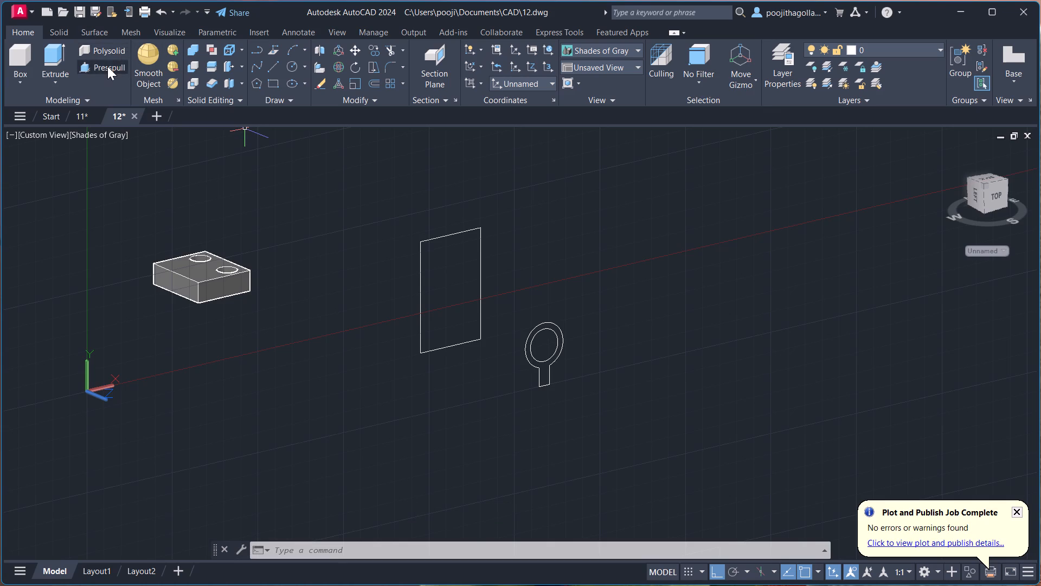
left_click(107, 66)
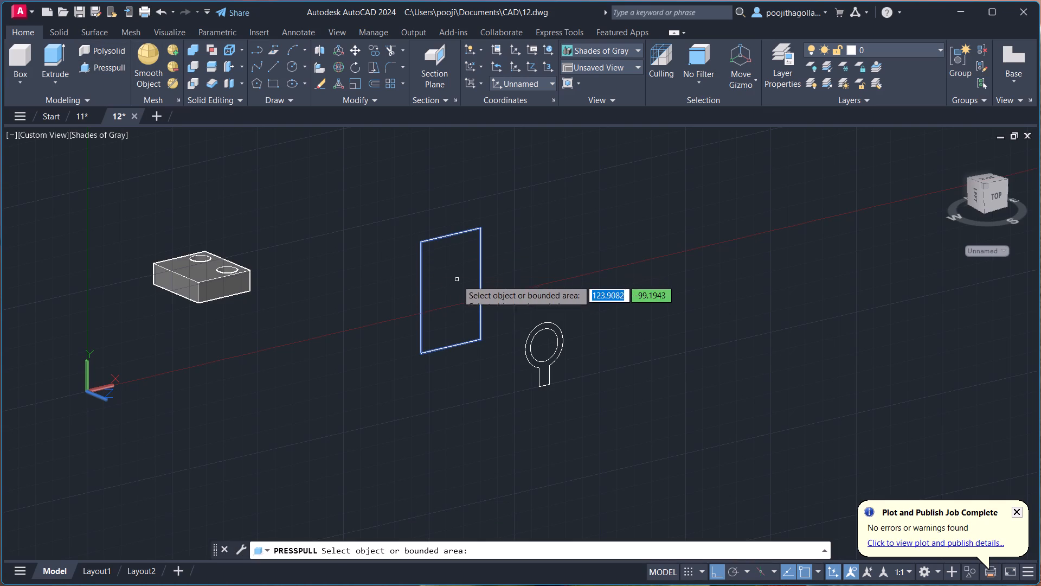
left_click(451, 282)
scroll(457, 295, "down", 1)
scroll(457, 295, "up", 2)
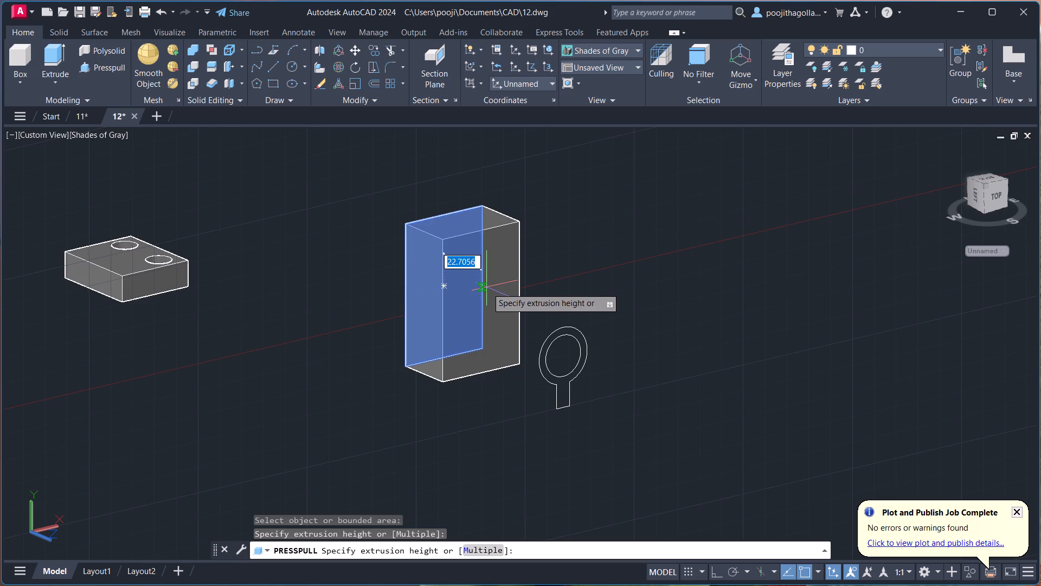
key("7")
key("Return")
scroll(468, 335, "up", 2)
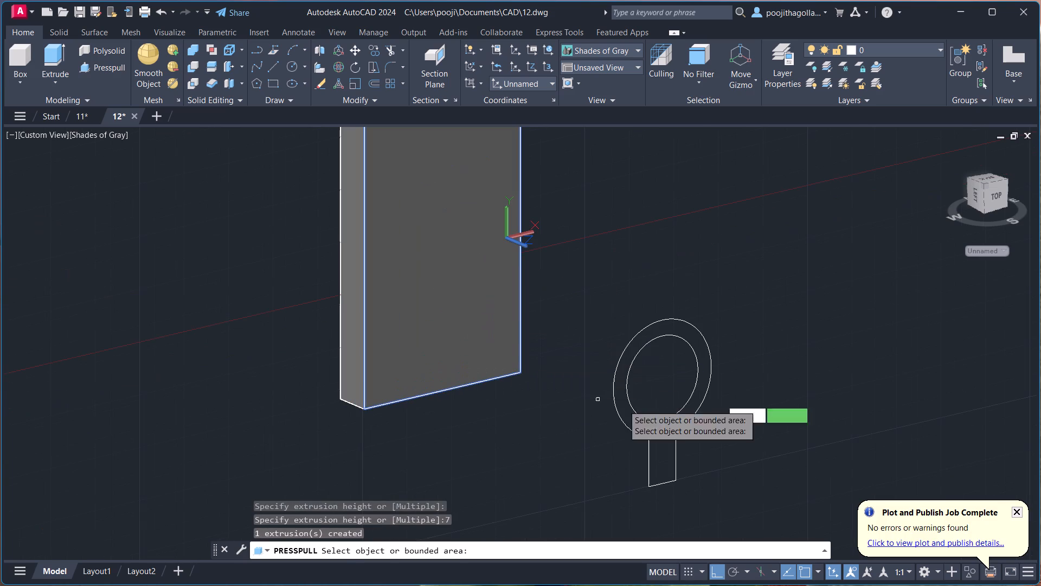
scroll(667, 432, "up", 2)
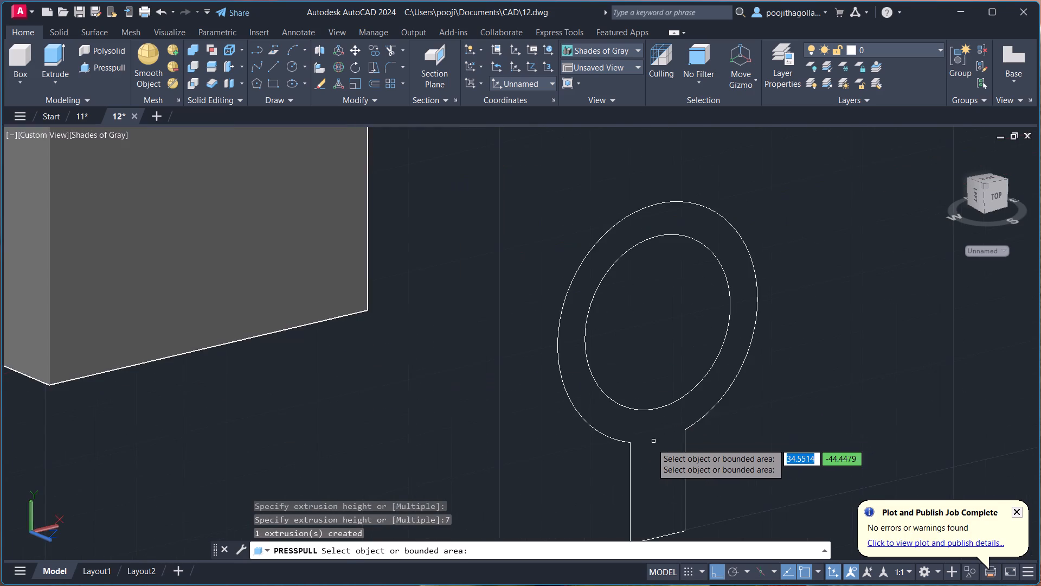
scroll(650, 444, "down", 2)
middle_click_drag(650, 444, 632, 371)
scroll(632, 371, "up", 3)
key("Escape")
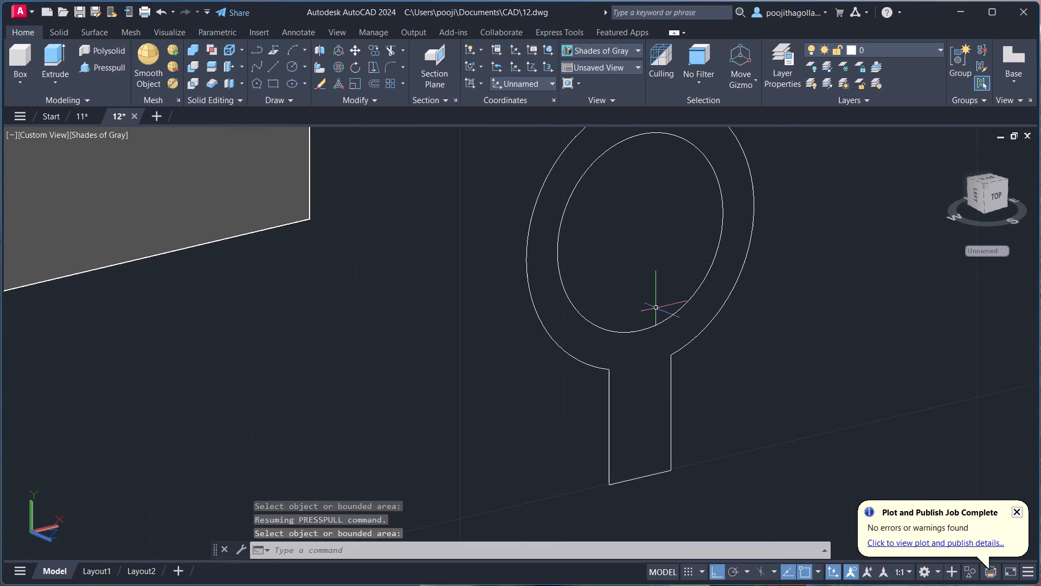
Erase the inner circle from inside the circle-and-slot outline.
left_click_drag(667, 278, 660, 294)
left_click(624, 339)
scroll(624, 339, "up", 1)
key("Delete")
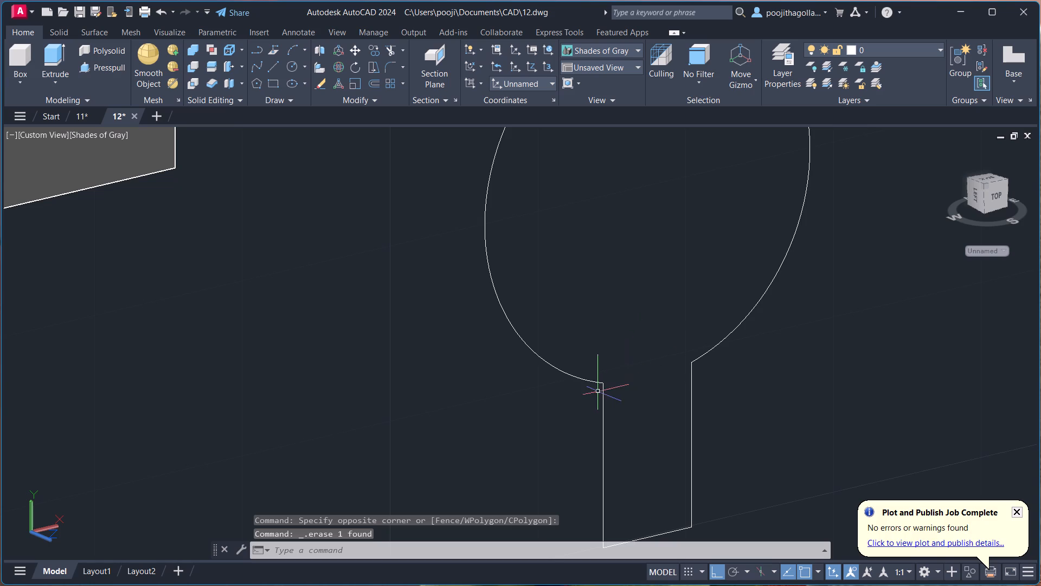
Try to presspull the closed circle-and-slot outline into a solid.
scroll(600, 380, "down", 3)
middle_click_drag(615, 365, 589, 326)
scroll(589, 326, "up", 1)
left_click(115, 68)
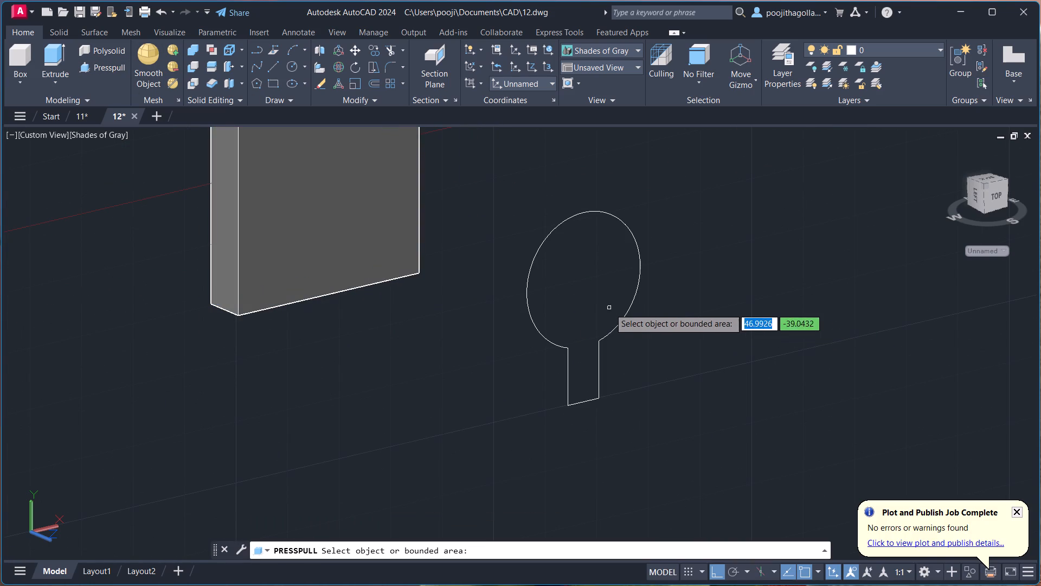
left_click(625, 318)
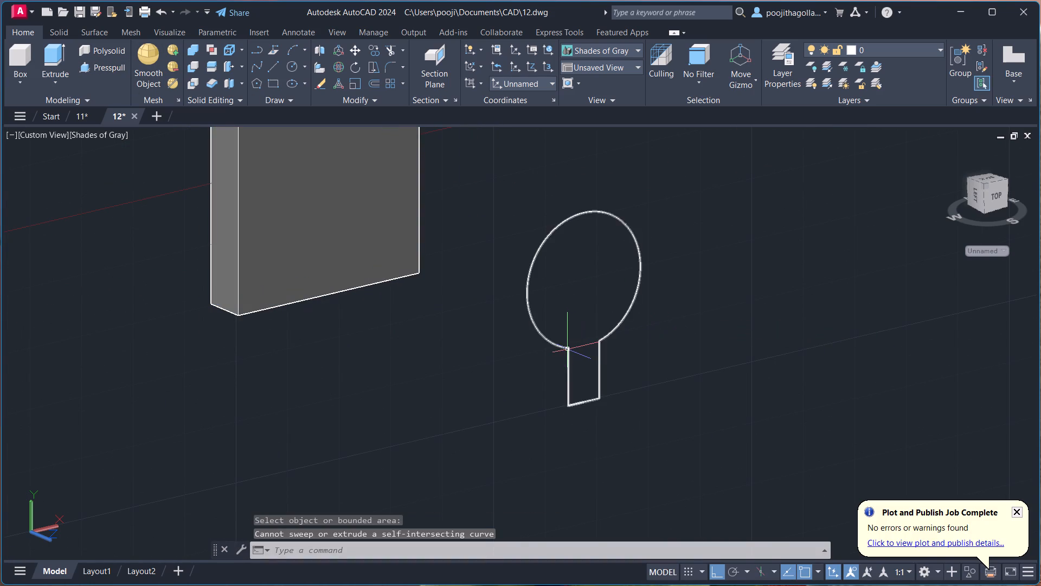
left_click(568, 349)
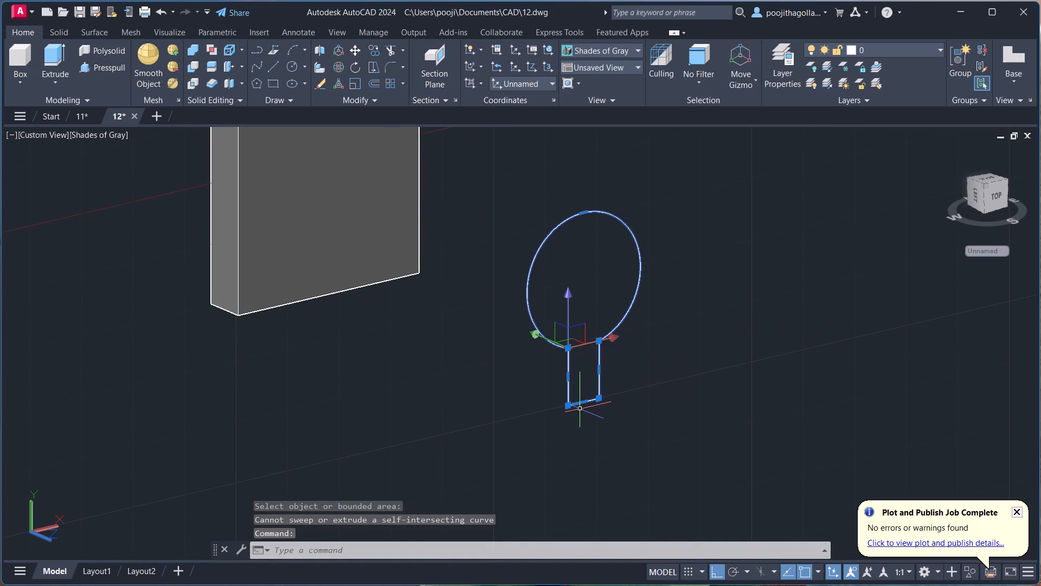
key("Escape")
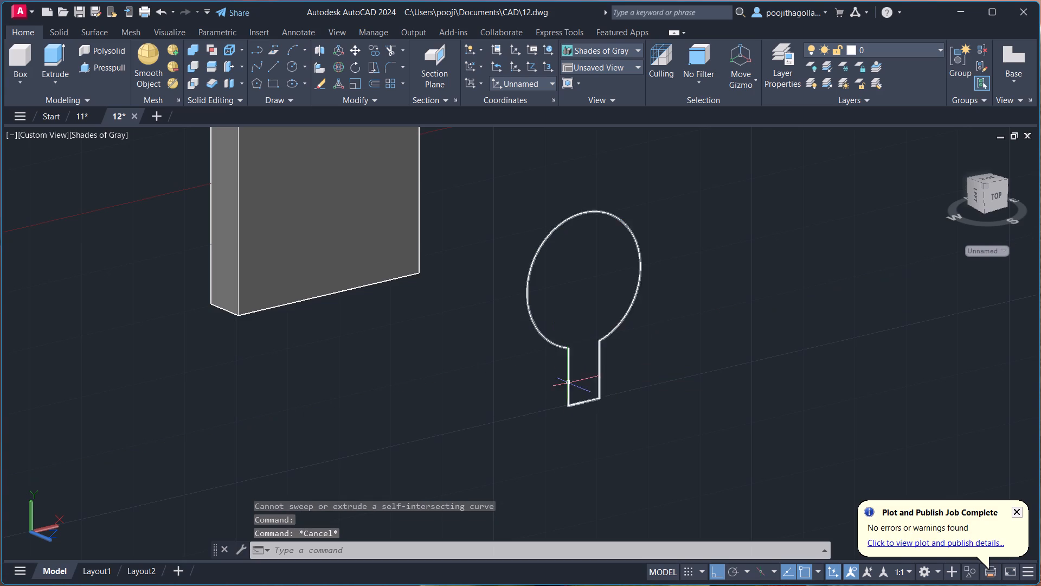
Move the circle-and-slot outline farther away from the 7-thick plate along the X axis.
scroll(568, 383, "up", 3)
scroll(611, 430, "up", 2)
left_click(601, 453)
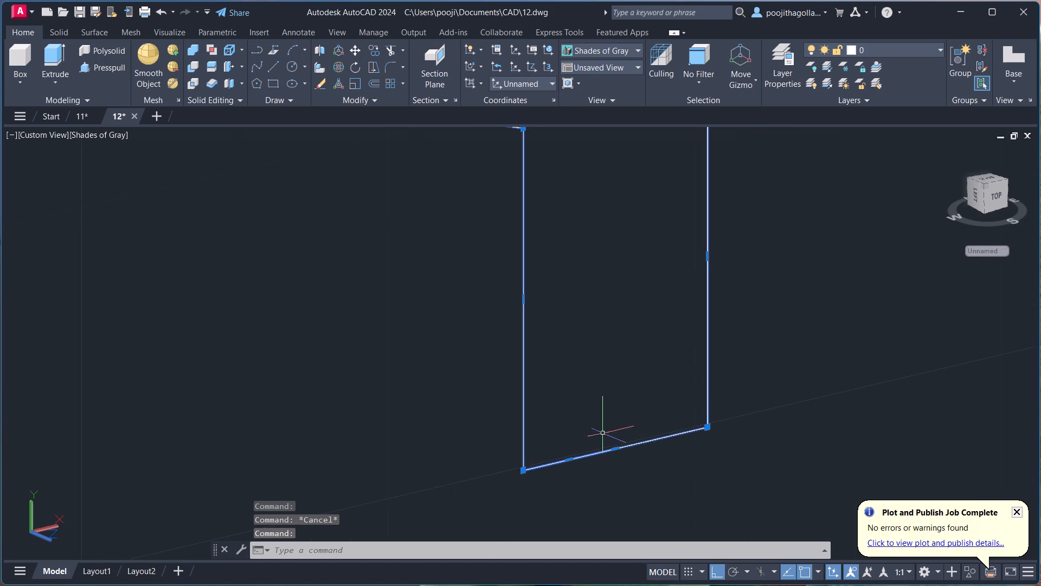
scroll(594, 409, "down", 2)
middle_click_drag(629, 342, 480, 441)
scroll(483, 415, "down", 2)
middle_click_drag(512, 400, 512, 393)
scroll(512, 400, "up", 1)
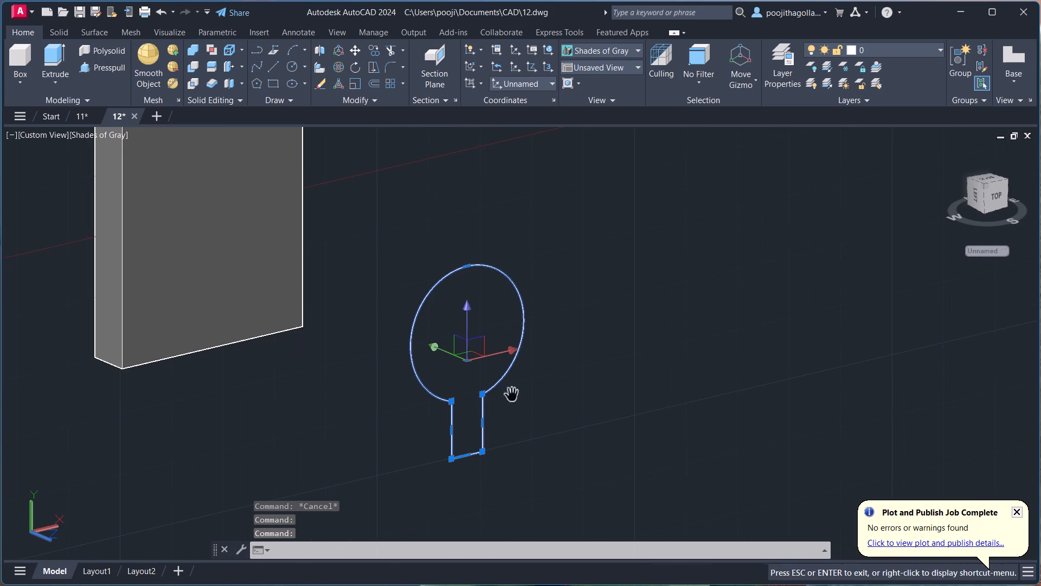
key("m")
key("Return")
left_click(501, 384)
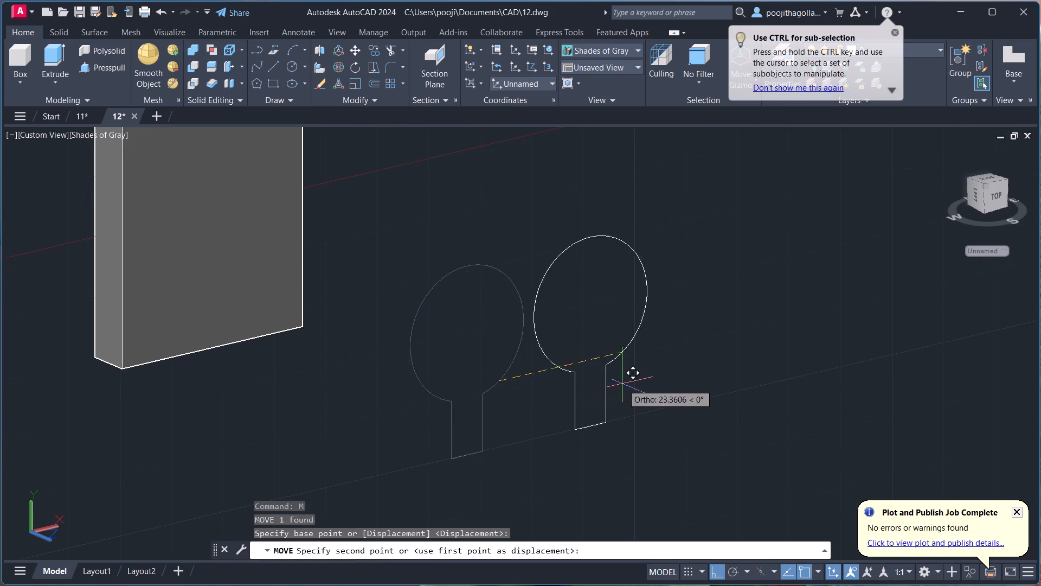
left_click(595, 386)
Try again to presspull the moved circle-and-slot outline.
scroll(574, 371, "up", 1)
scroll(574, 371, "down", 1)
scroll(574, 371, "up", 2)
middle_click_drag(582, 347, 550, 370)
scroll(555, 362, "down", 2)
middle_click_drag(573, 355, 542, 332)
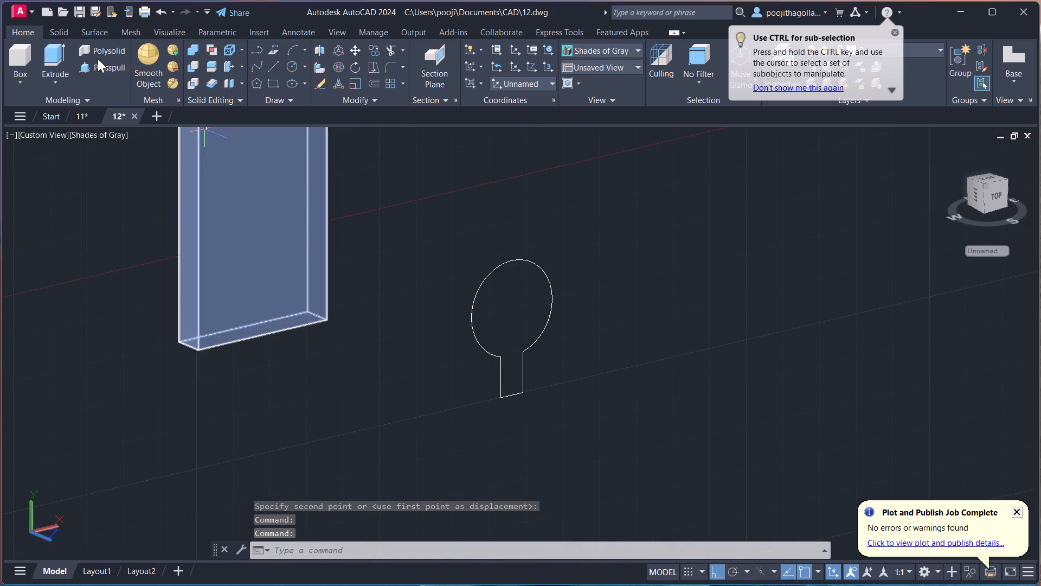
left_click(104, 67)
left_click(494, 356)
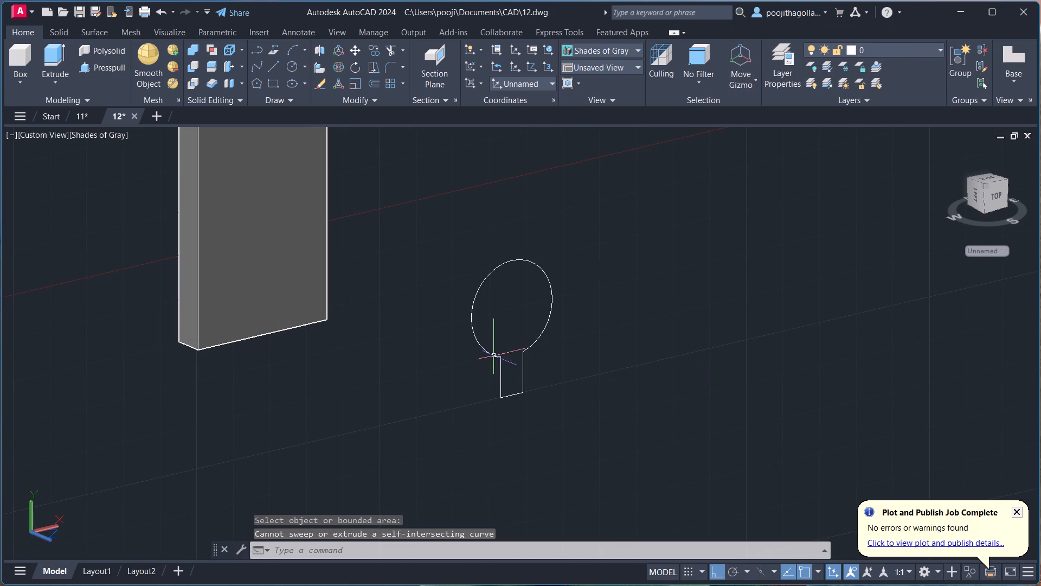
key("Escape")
Erase the whole circle-and-slot outline beside the upright plate.
left_click_drag(607, 306, 592, 320)
left_click(428, 432)
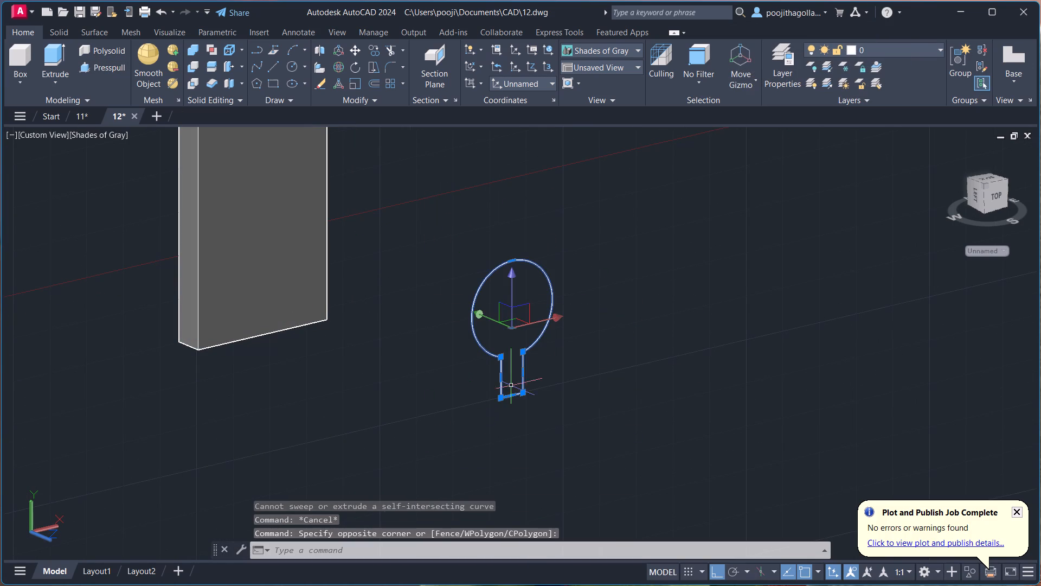
key("Delete")
scroll(429, 307, "down", 2)
scroll(385, 303, "up", 1)
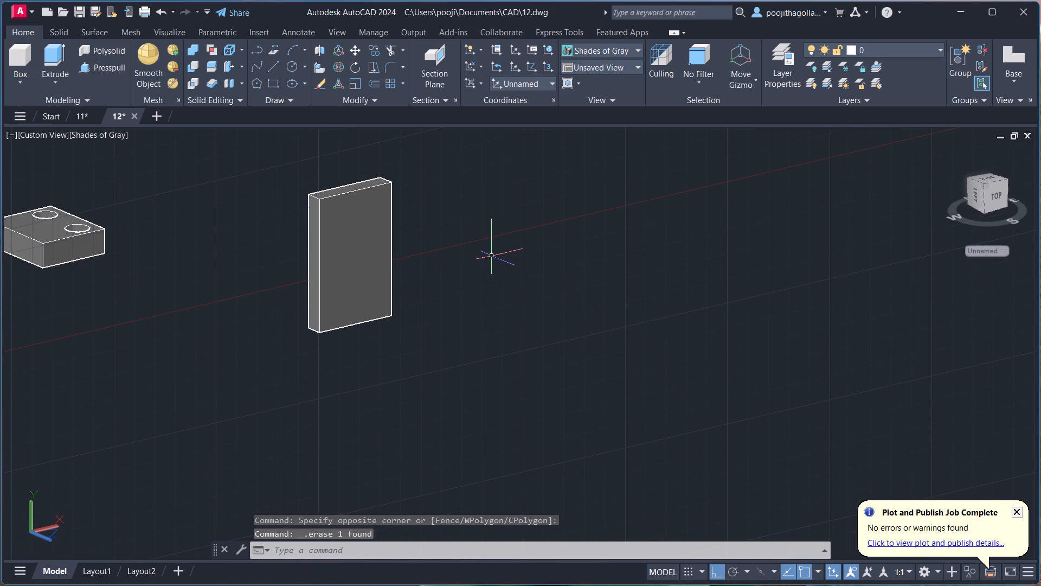
Draw a 20-unit line upward on the upright plate's front face, from the midpoint of its bottom edge.
scroll(470, 228, "up", 1)
middle_click_drag(411, 237, 543, 238)
scroll(474, 260, "down", 1)
middle_click_drag(472, 269, 490, 218)
scroll(472, 269, "up", 1)
scroll(486, 218, "up", 1)
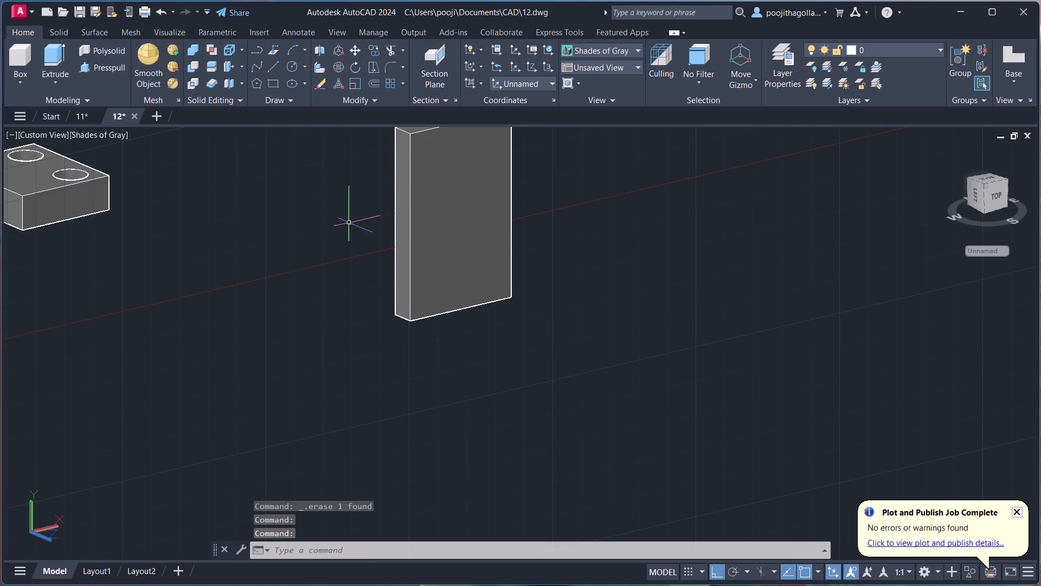
middle_click_drag(519, 217, 412, 291)
scroll(338, 342, "up", 1)
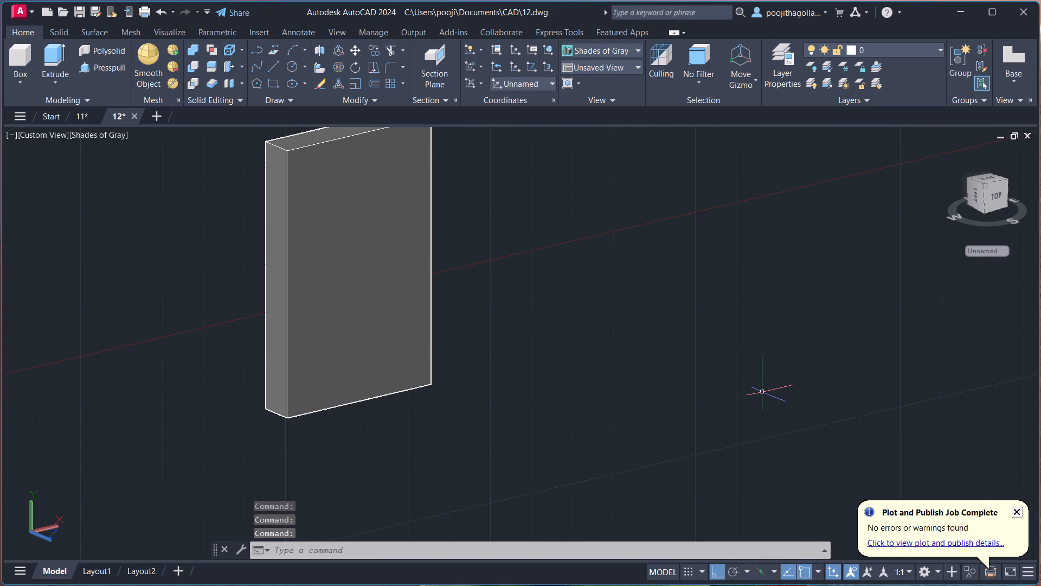
key("l")
key("Return")
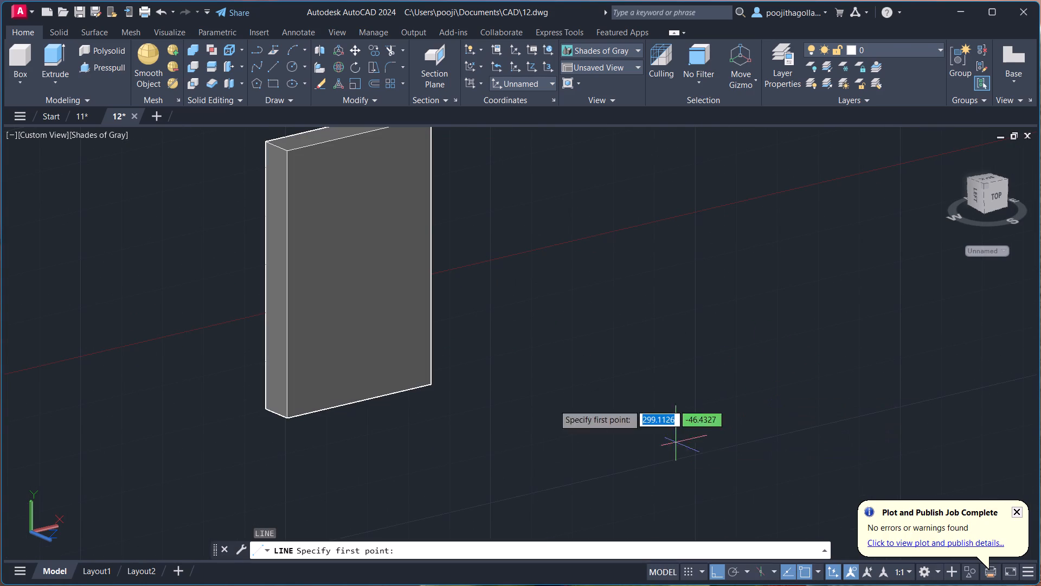
left_click(362, 402)
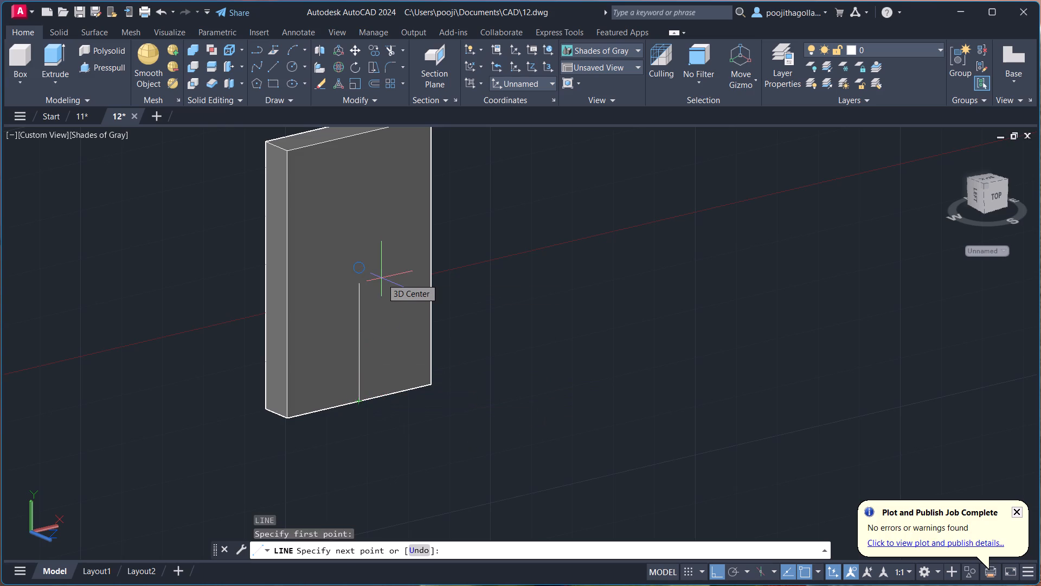
scroll(375, 267, "down", 1)
middle_click_drag(373, 240, 350, 297)
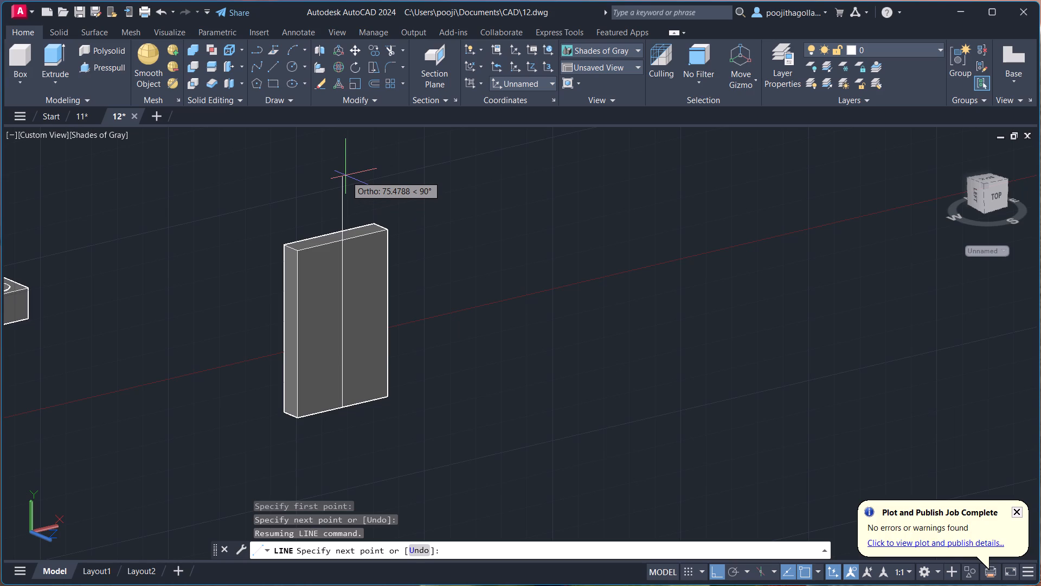
type("20")
key("Return")
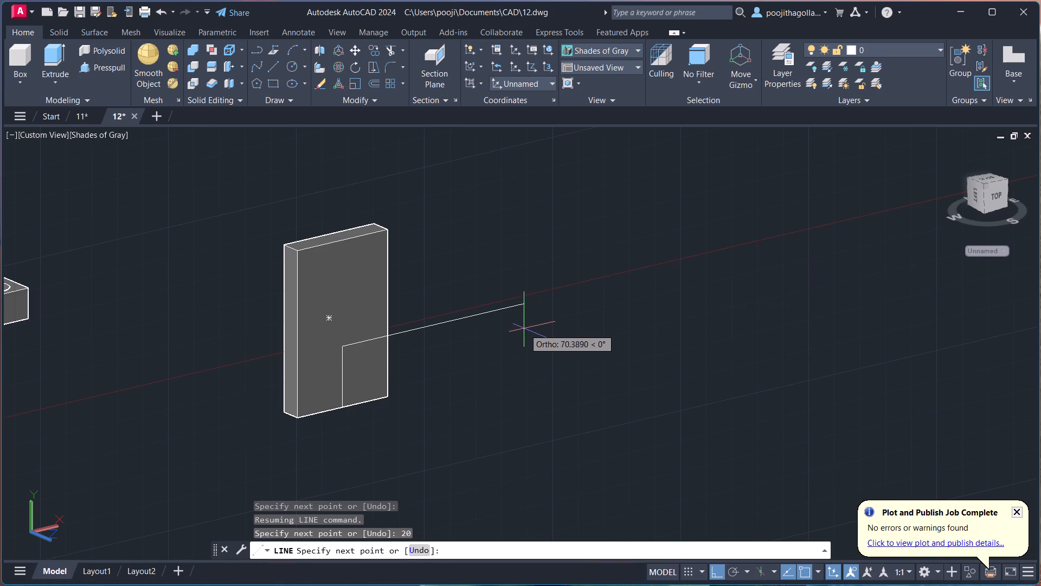
right_click_drag(500, 317, 558, 523)
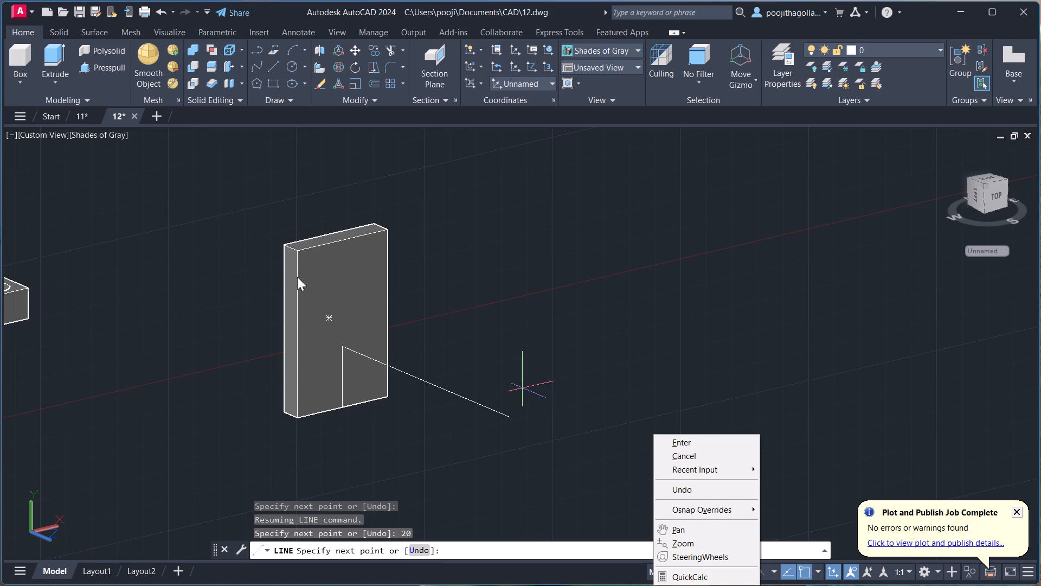
key("Escape")
key("Escape")
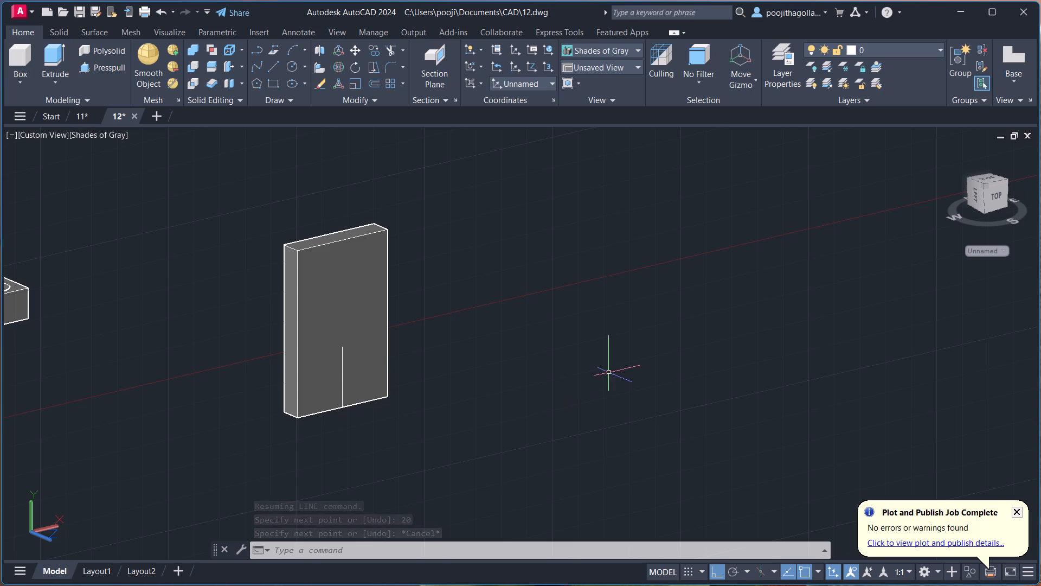
Draw a circle of radius 13.5 on the plate's front face, centred on the upper end of the 20-unit line.
scroll(493, 328, "up", 1)
middle_click_drag(478, 334, 579, 311)
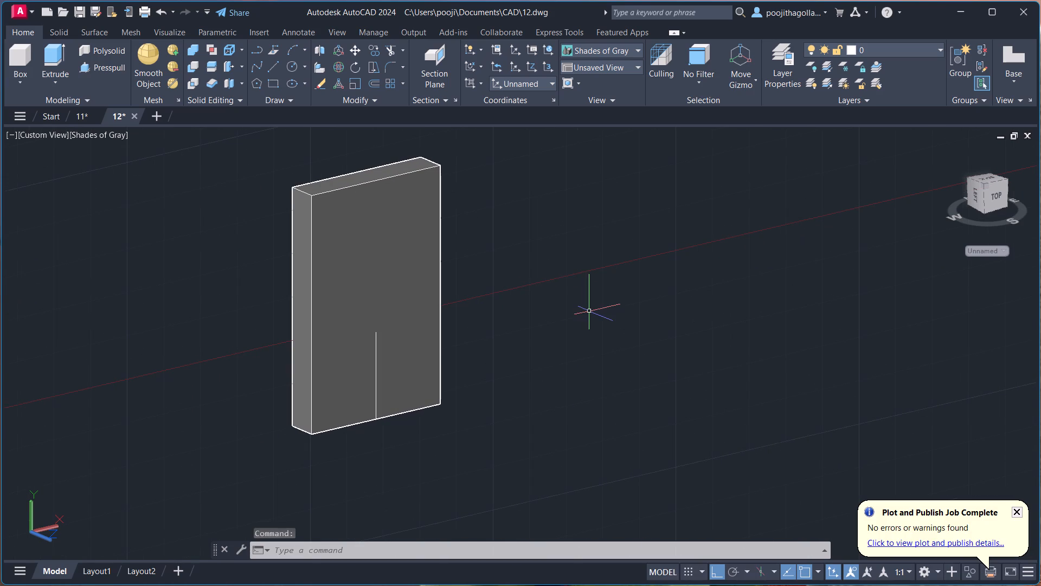
key("c")
key("Return")
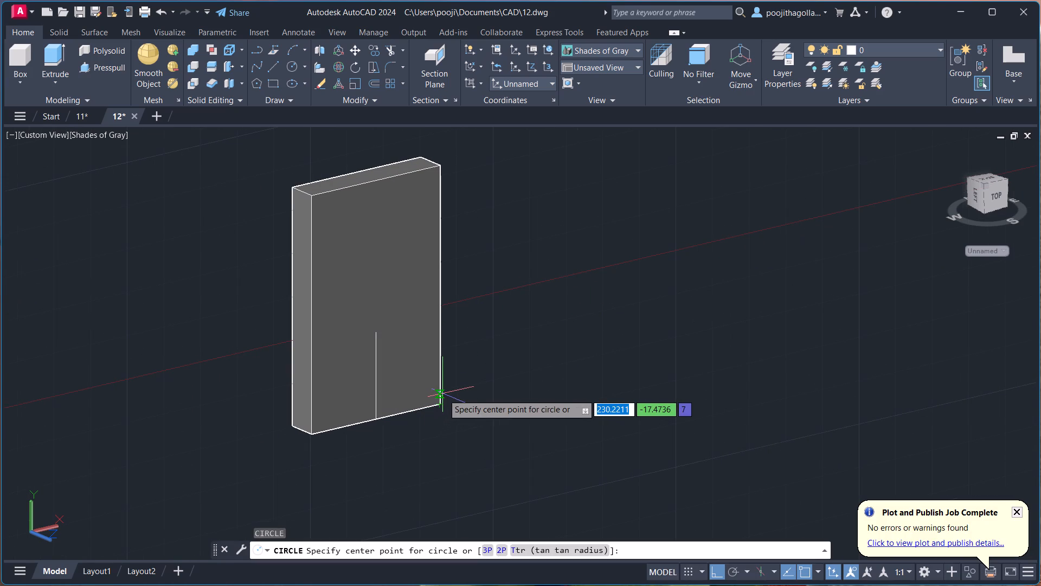
left_click(378, 335)
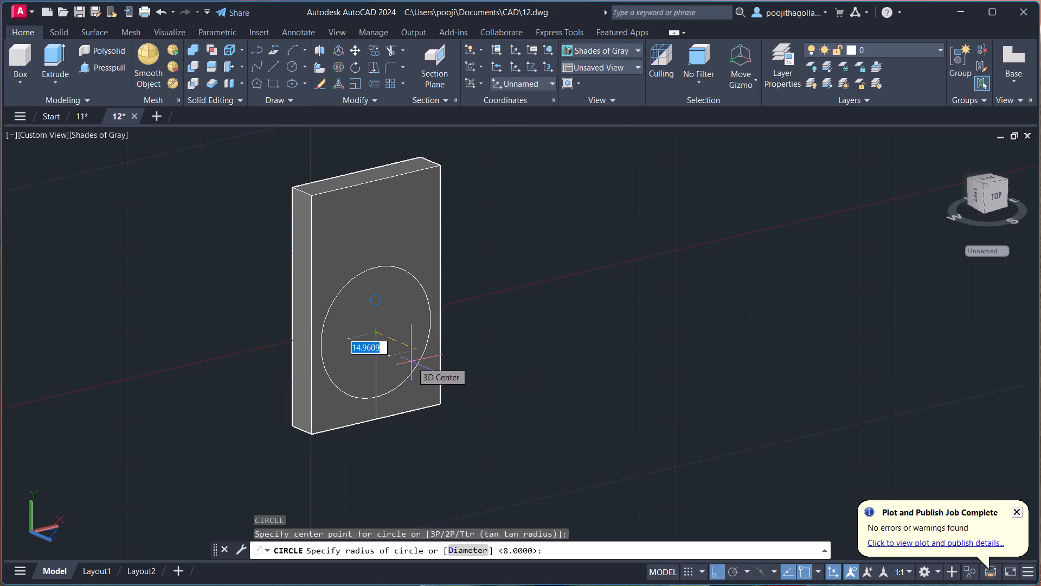
key("1")
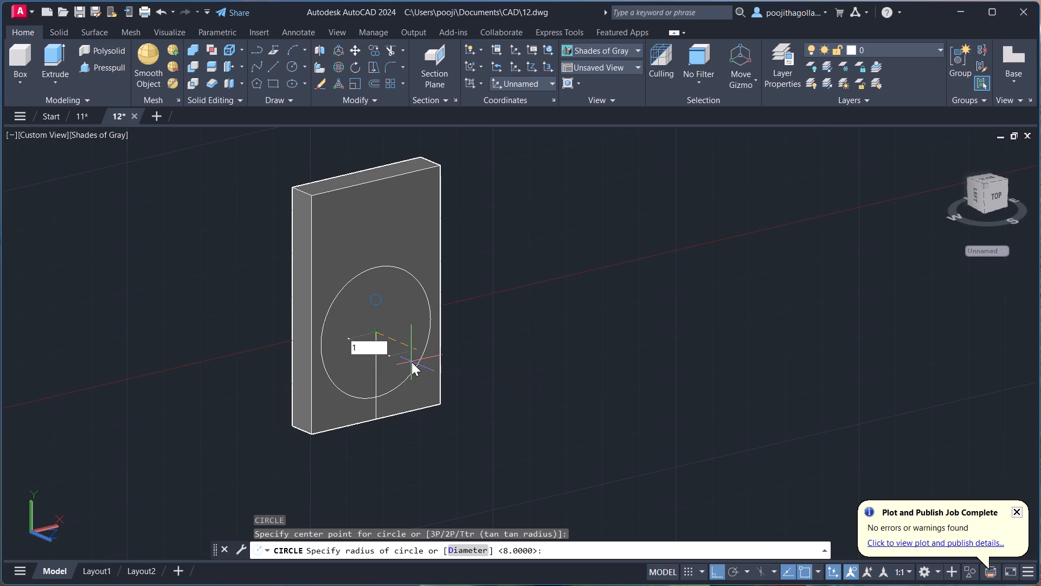
key("4")
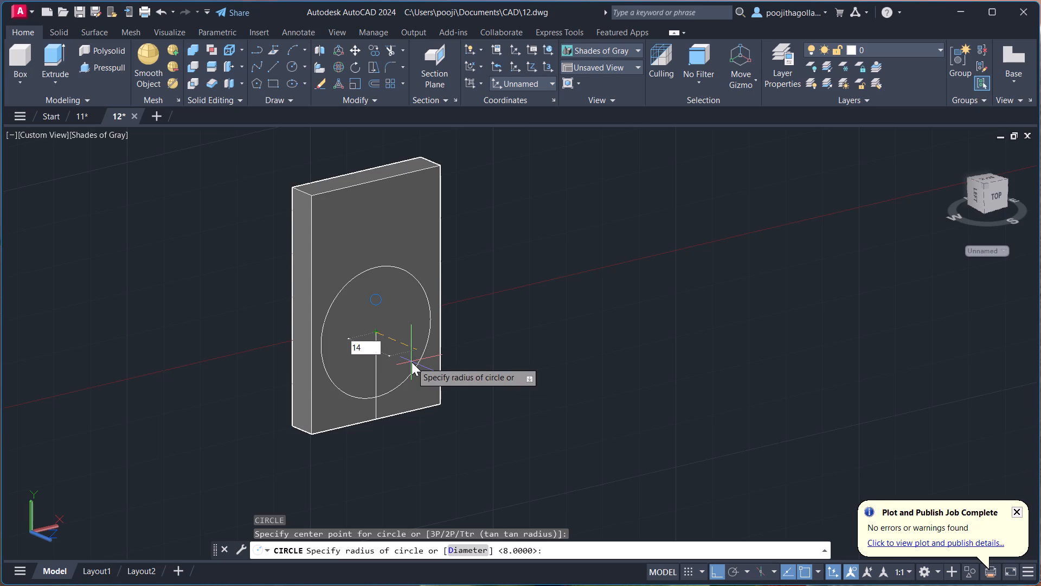
type(".5")
key("BackSpace")
key("BackSpace")
key("BackSpace")
type("3.5")
key("Return")
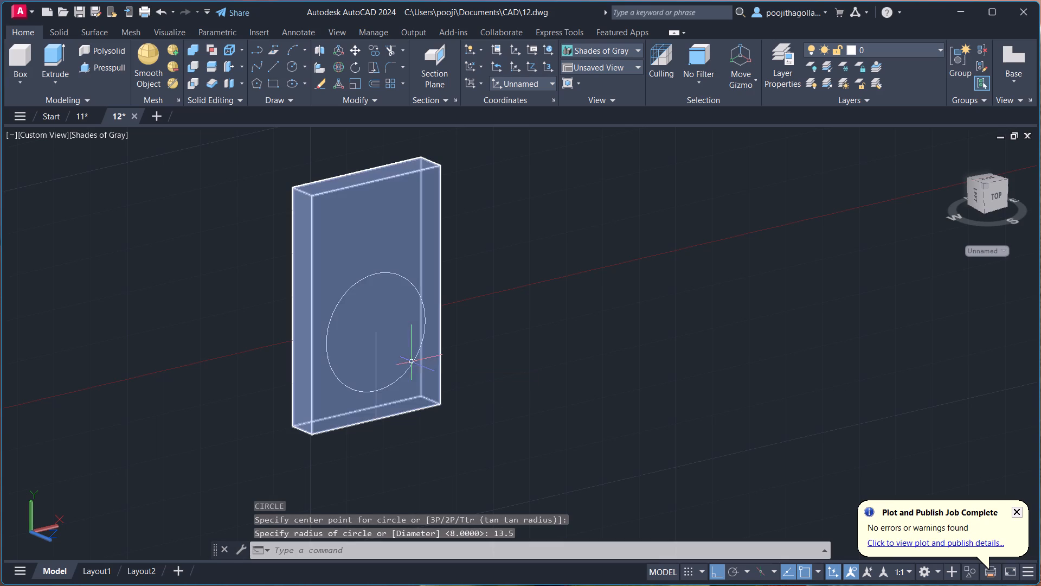
scroll(387, 372, "up", 2)
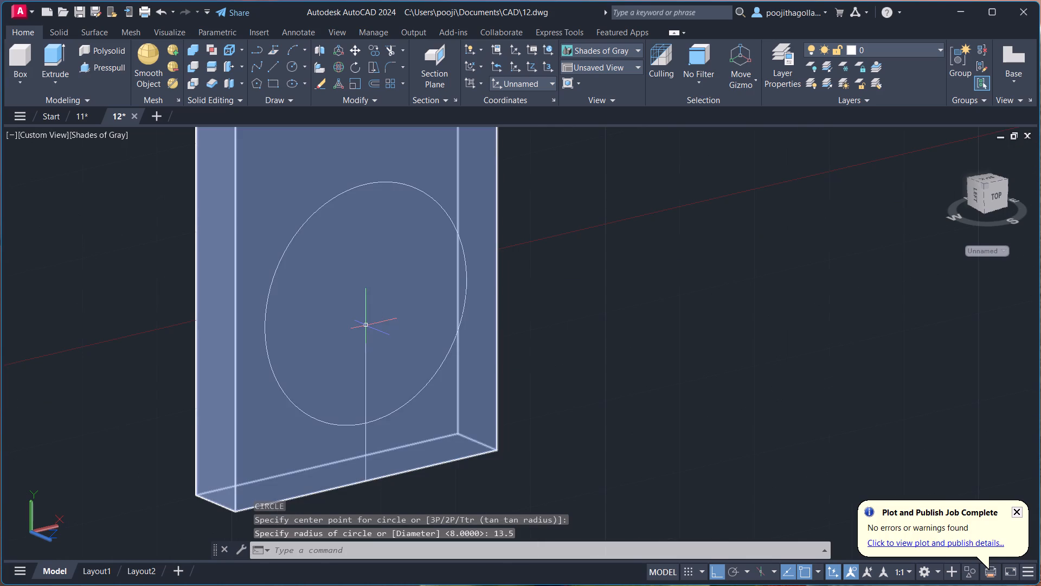
Show the model in the 2D Wireframe style and erase the 20-unit vertical line on the plate's front face.
scroll(366, 326, "up", 2)
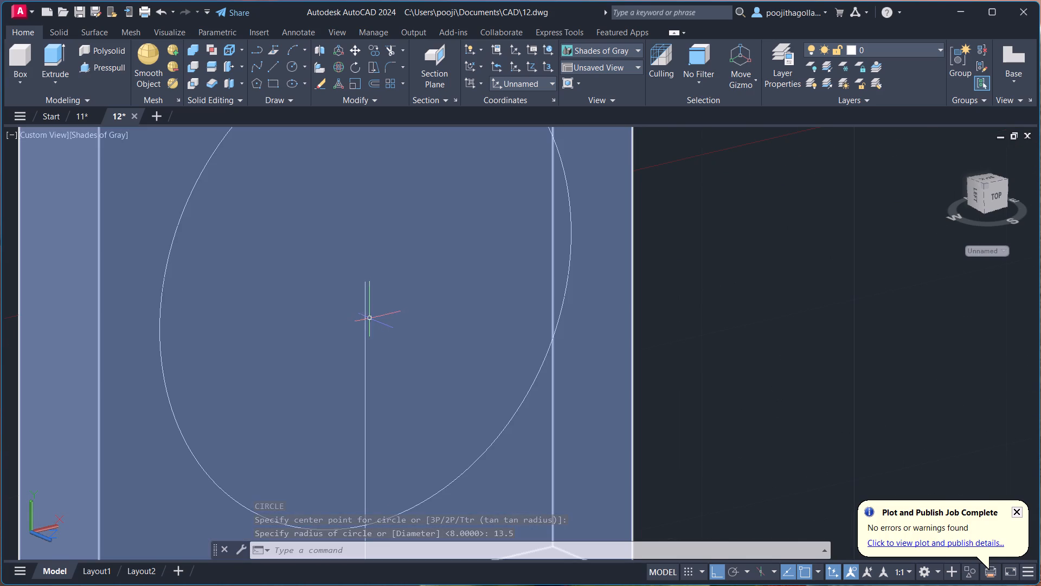
scroll(360, 327, "down", 2)
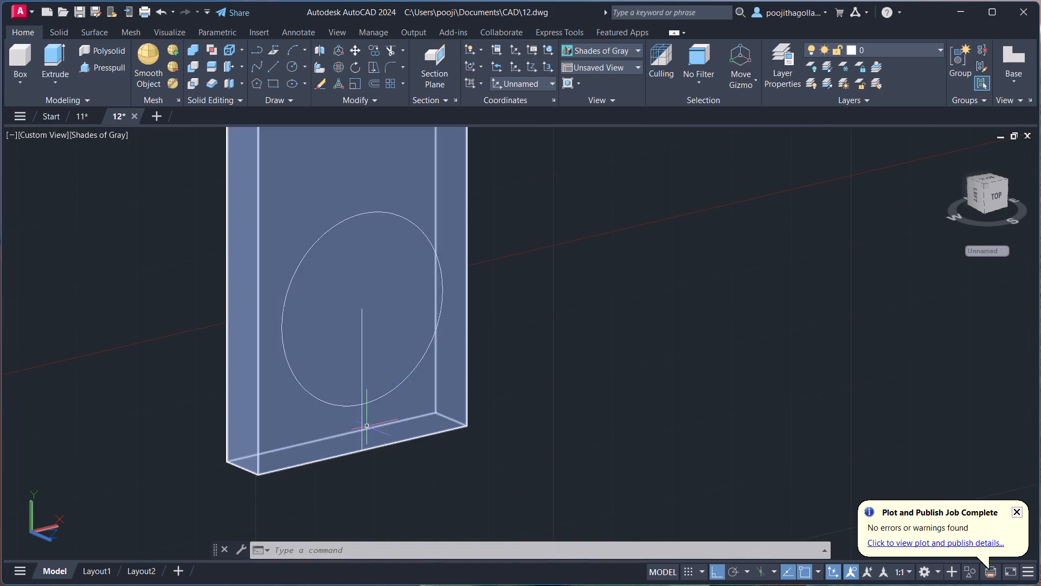
left_click(86, 131)
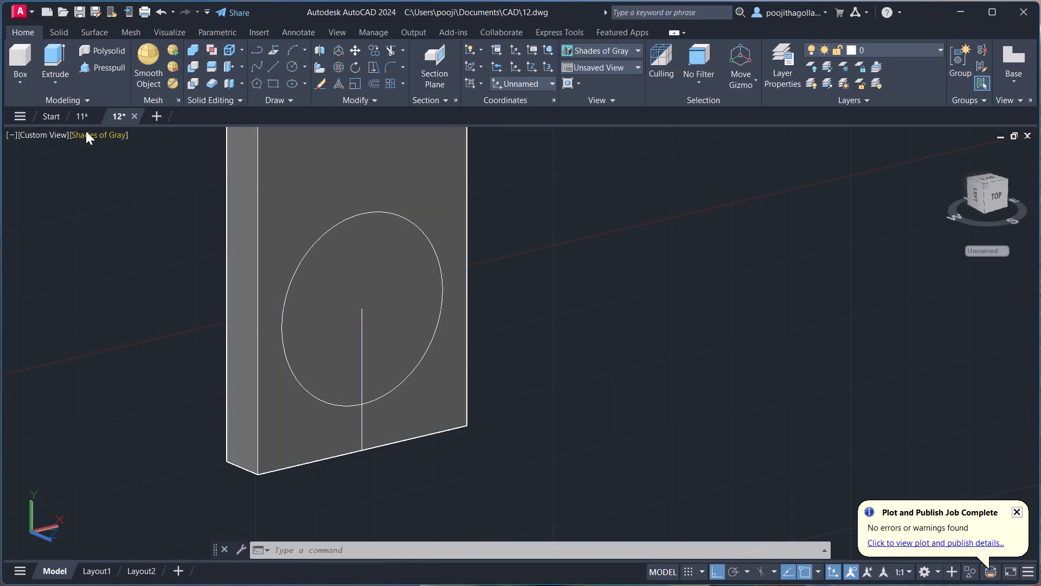
left_click(154, 173)
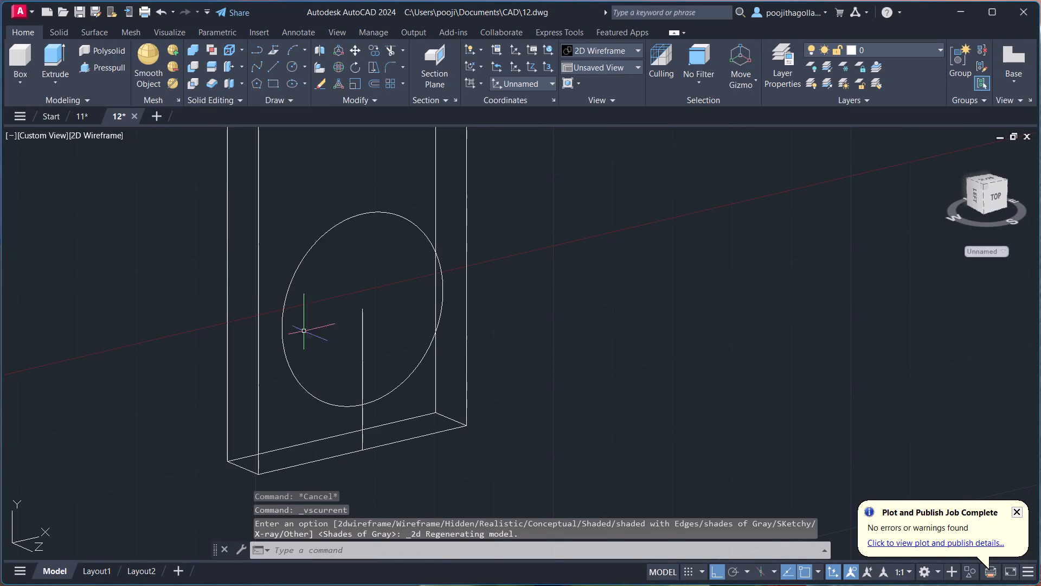
left_click(366, 346)
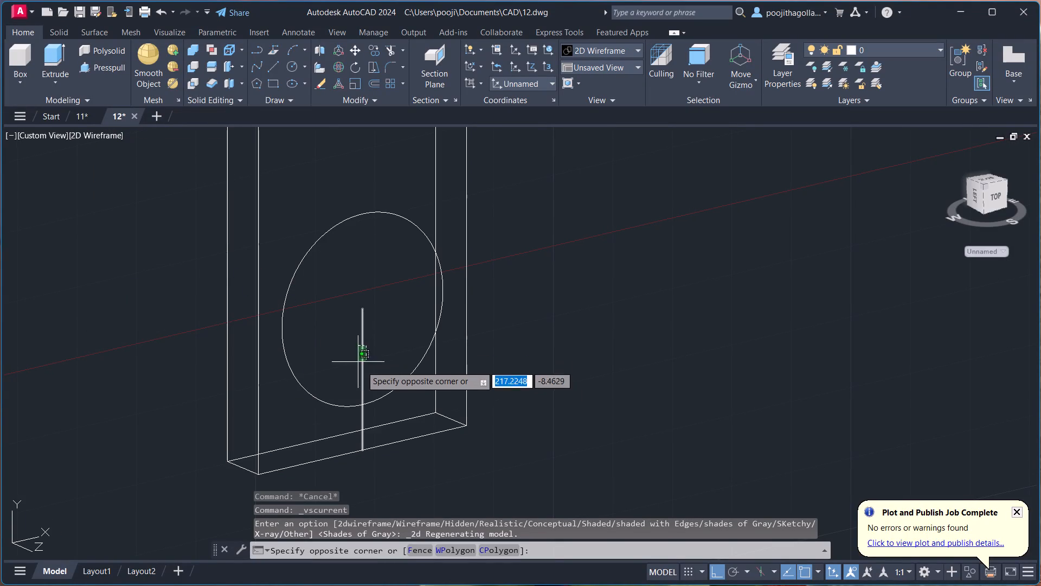
scroll(365, 379, "up", 1)
left_click(354, 364)
scroll(368, 355, "up", 2)
middle_click_drag(368, 355, 402, 297)
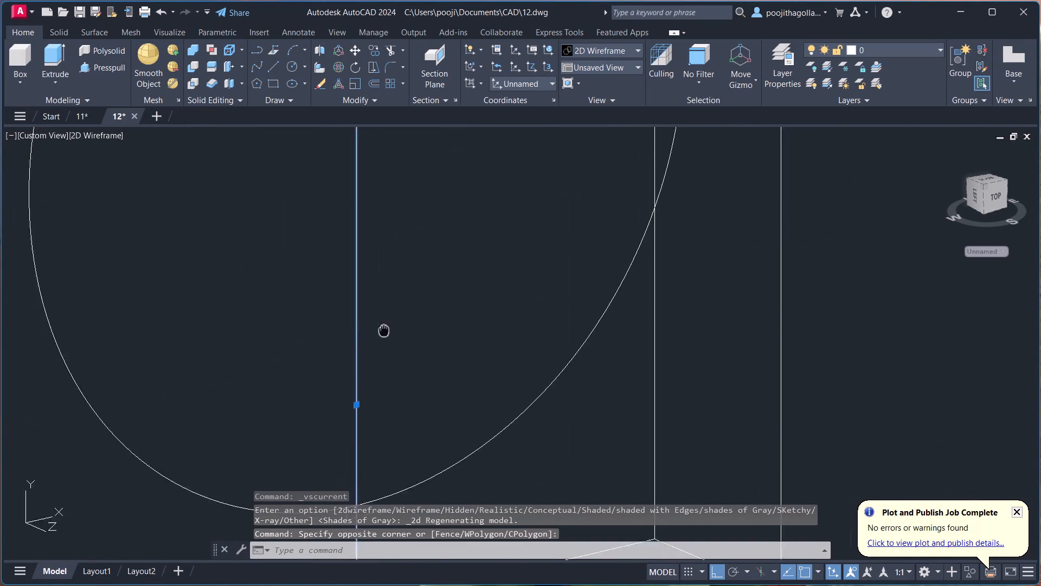
middle_click_drag(402, 297, 435, 249)
scroll(439, 247, "down", 2)
middle_click(443, 251)
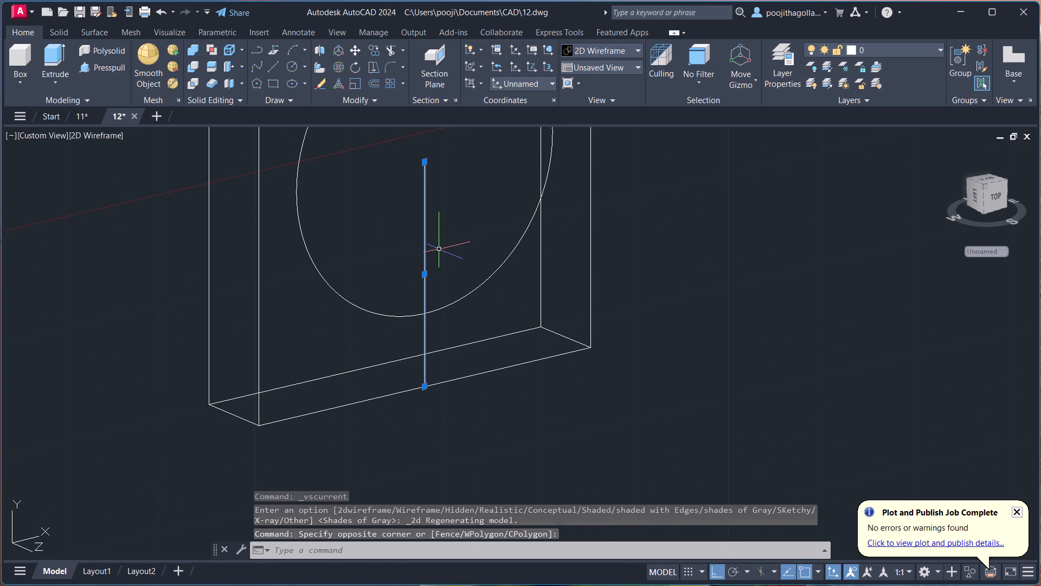
key("Delete")
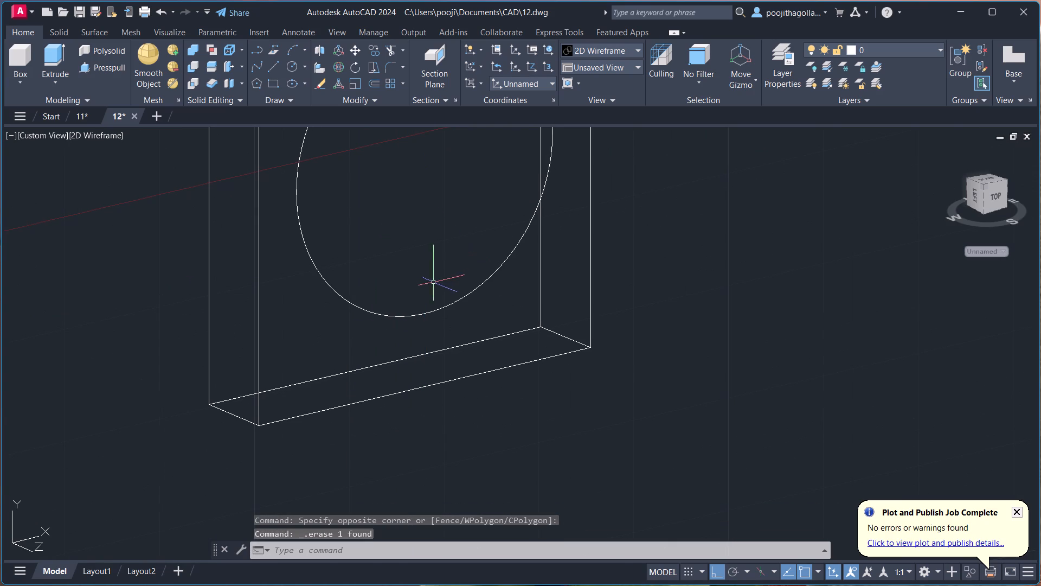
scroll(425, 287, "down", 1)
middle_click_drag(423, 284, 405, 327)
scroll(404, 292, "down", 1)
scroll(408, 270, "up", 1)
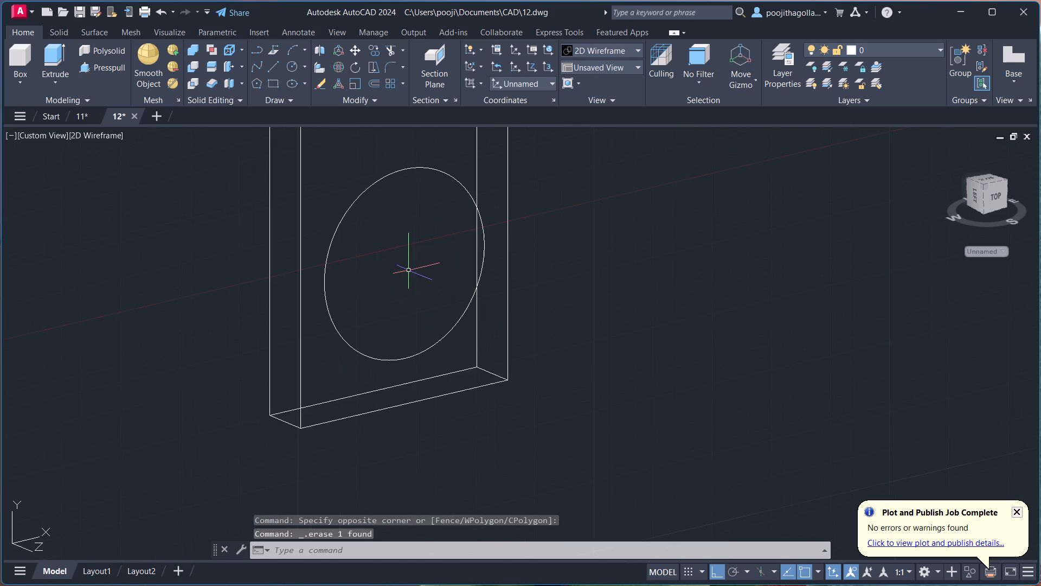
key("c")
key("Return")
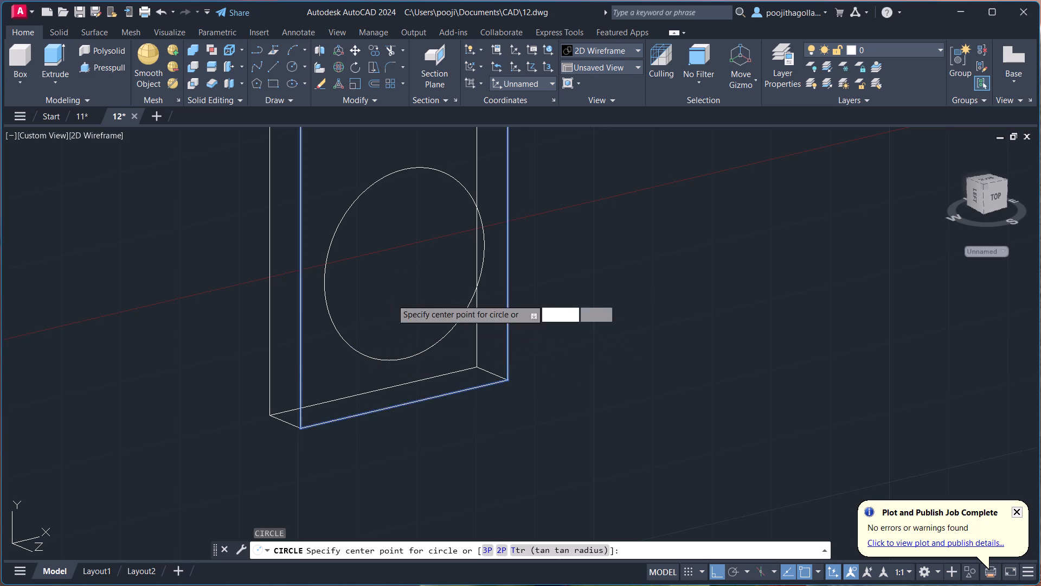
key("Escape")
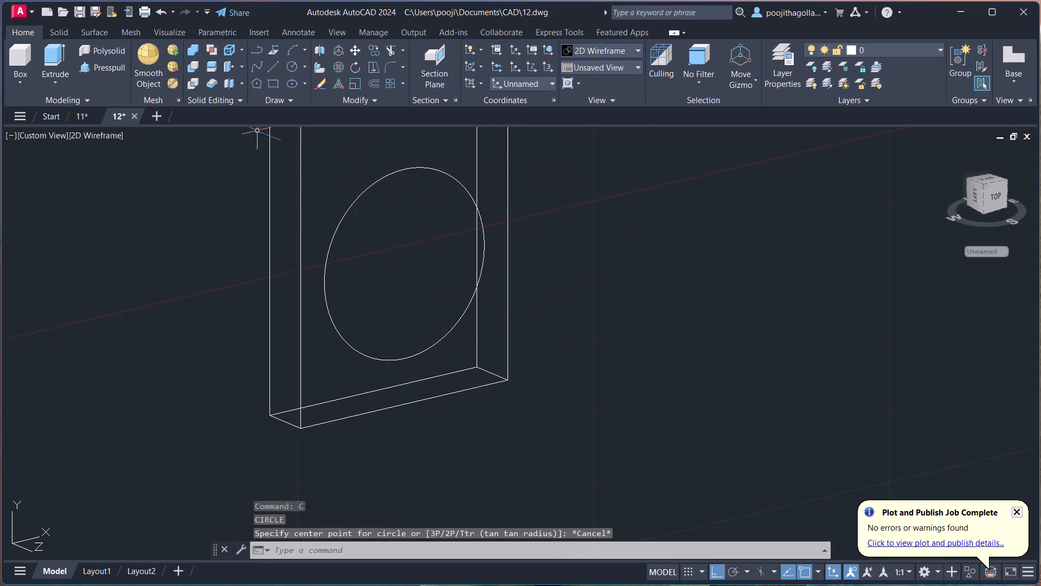
In the Shades of Gray style, draw a circle of radius 8 concentric with the radius-13.5 circle on the plate's front face.
left_click(109, 132)
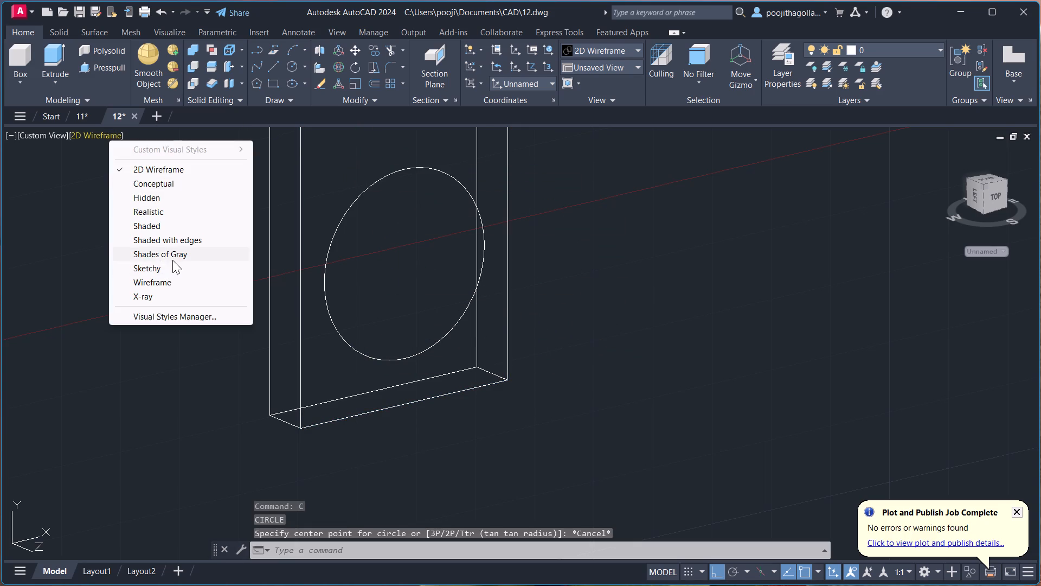
left_click(172, 260)
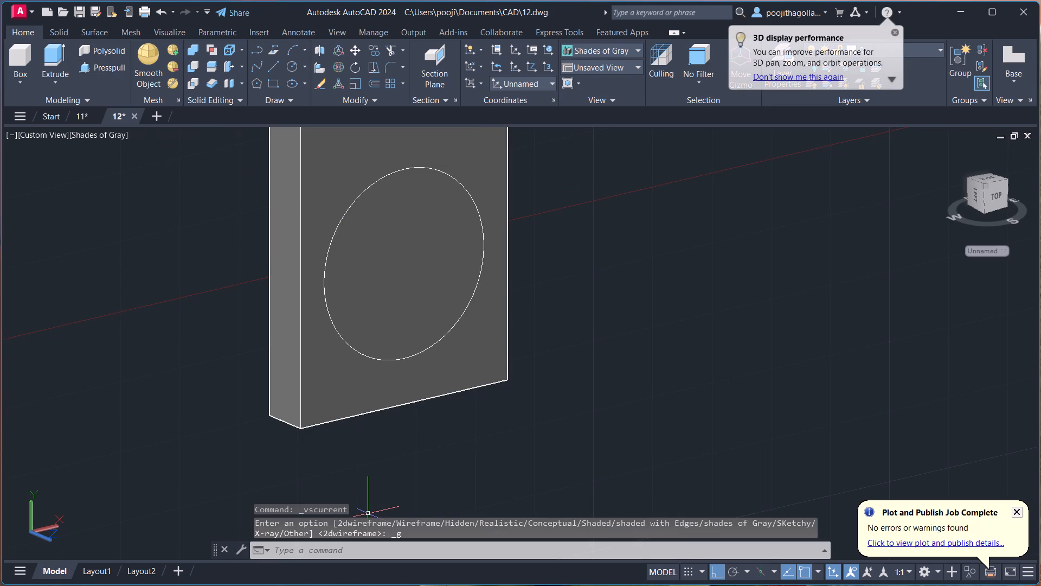
key("c")
key("Return")
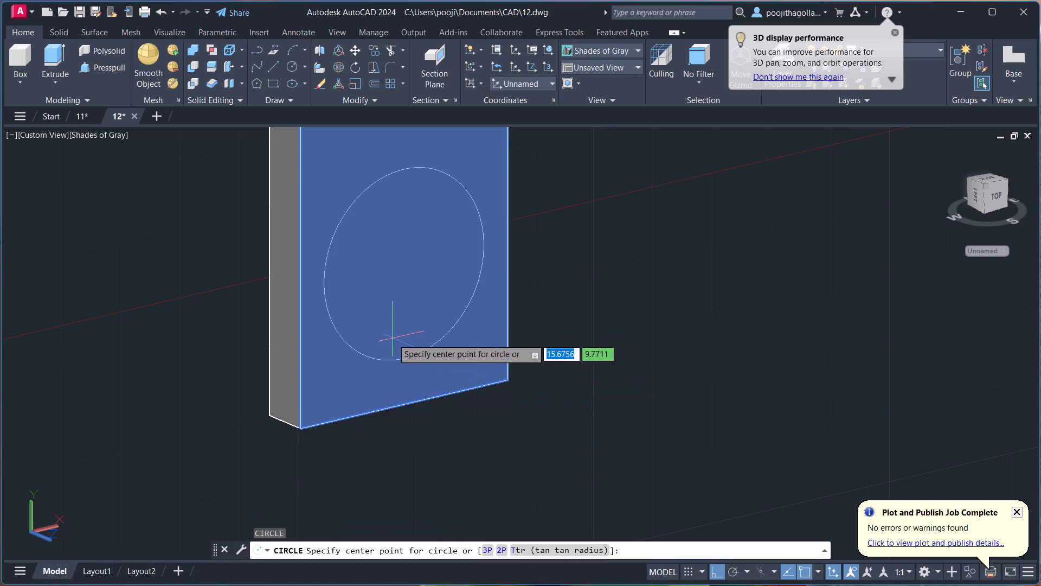
left_click(402, 266)
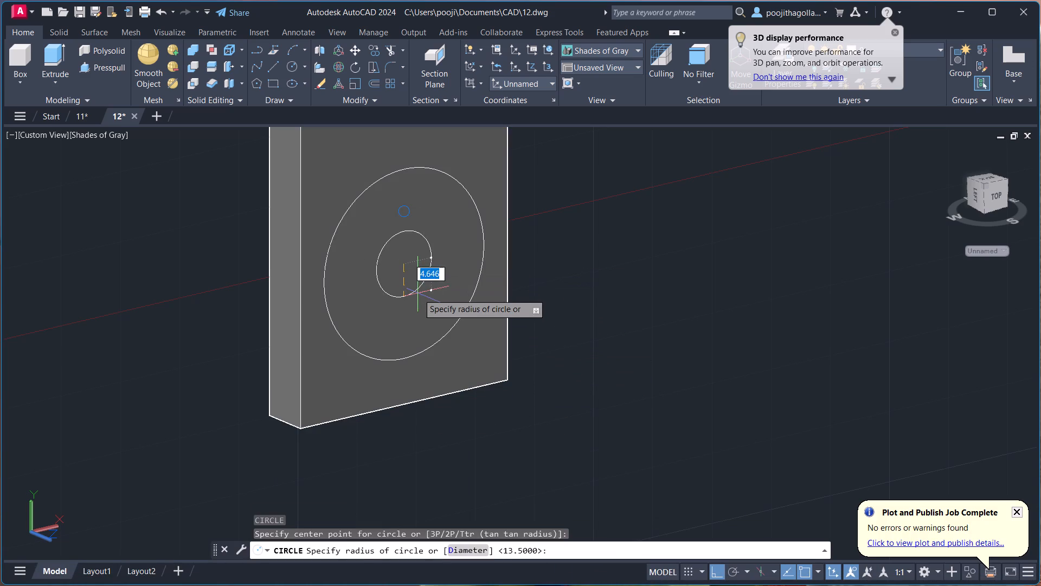
key("8")
key("Return")
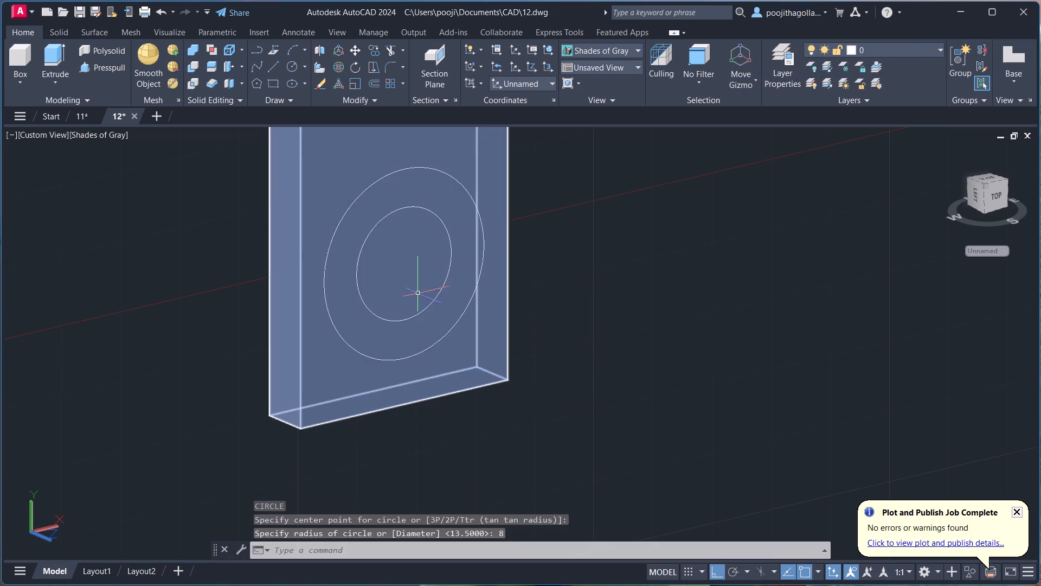
Draw a 3-unit line from the midpoint of the front face's bottom edge, along that edge toward its left corner.
scroll(411, 318, "up", 1)
middle_click_drag(424, 385, 461, 305)
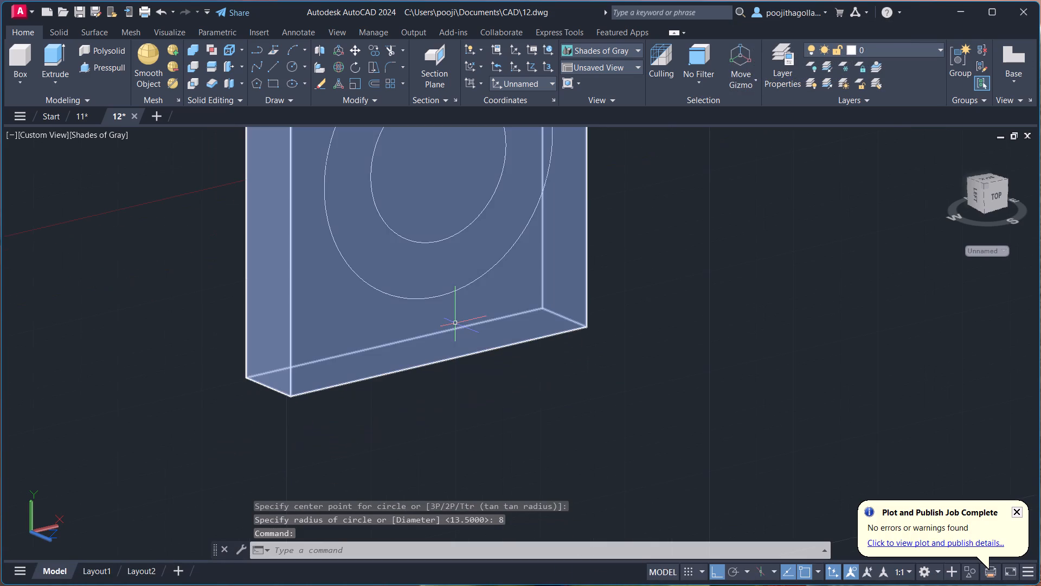
key("l")
key("Return")
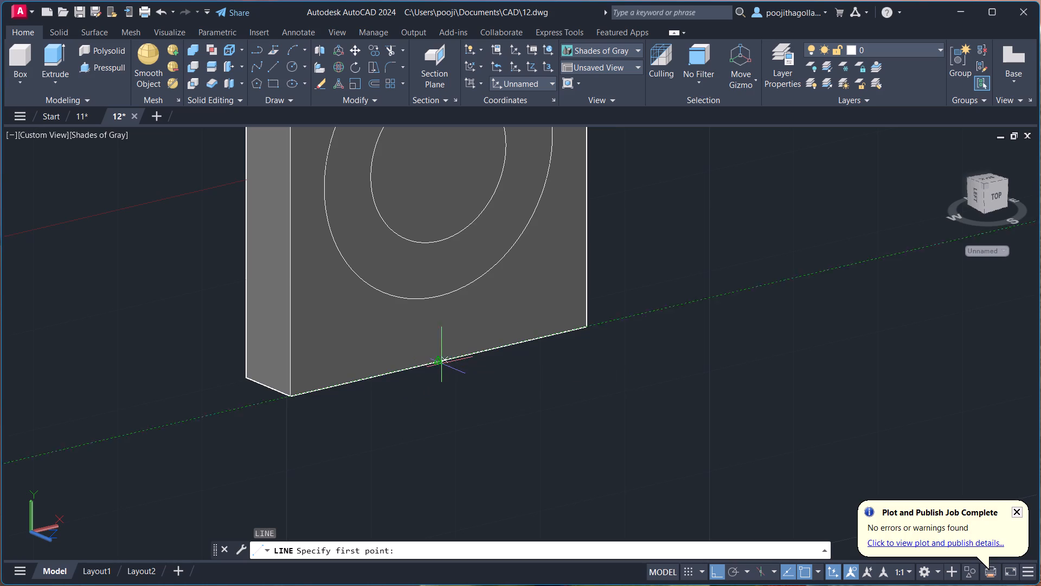
left_click(441, 364)
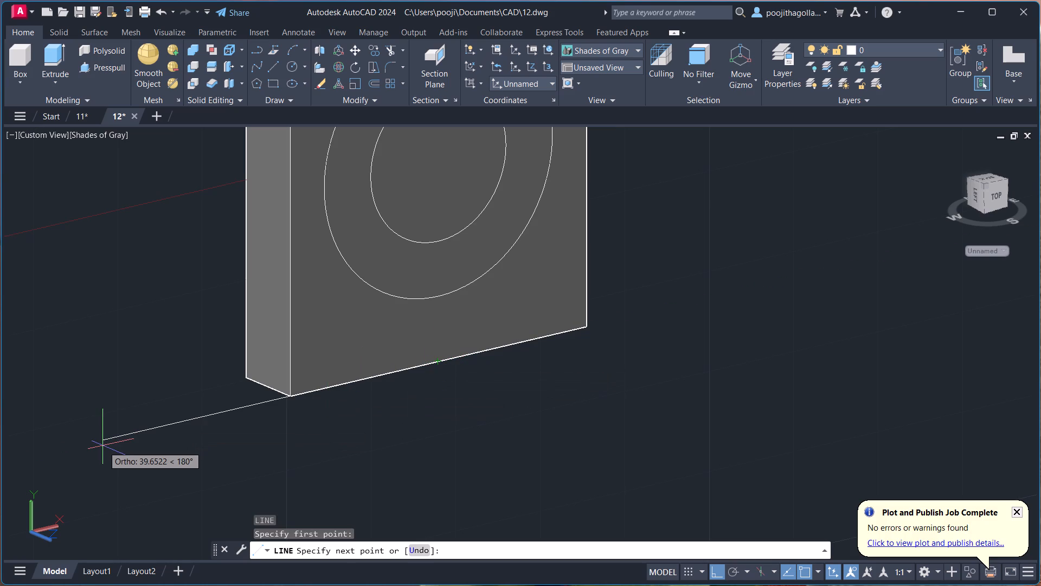
key("3")
key("Return")
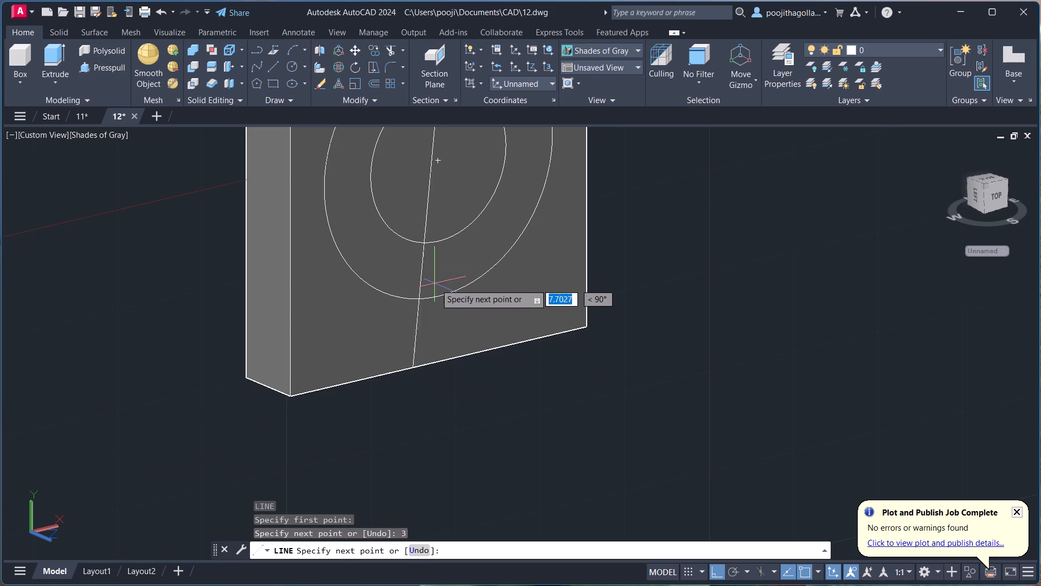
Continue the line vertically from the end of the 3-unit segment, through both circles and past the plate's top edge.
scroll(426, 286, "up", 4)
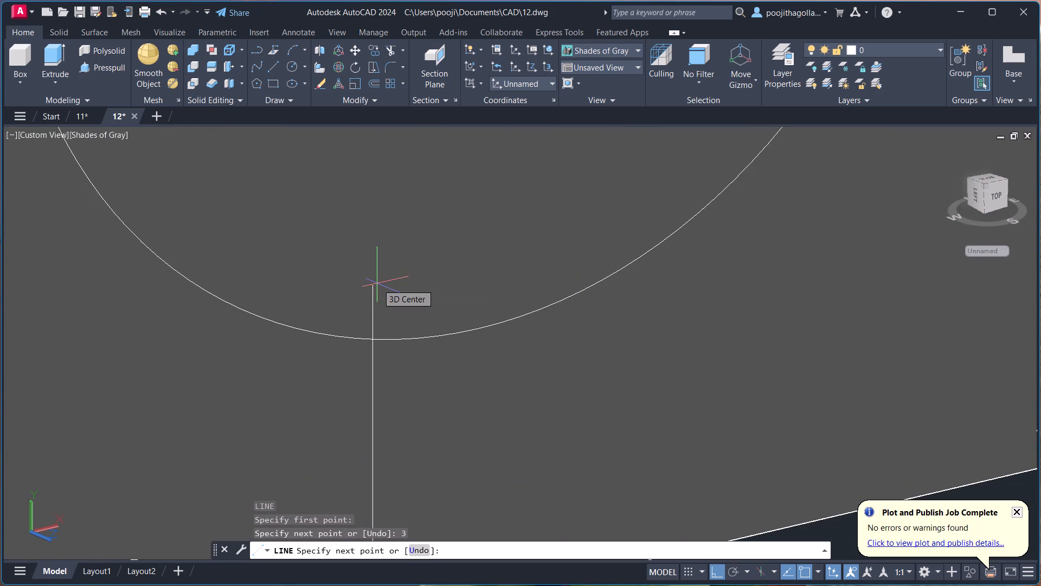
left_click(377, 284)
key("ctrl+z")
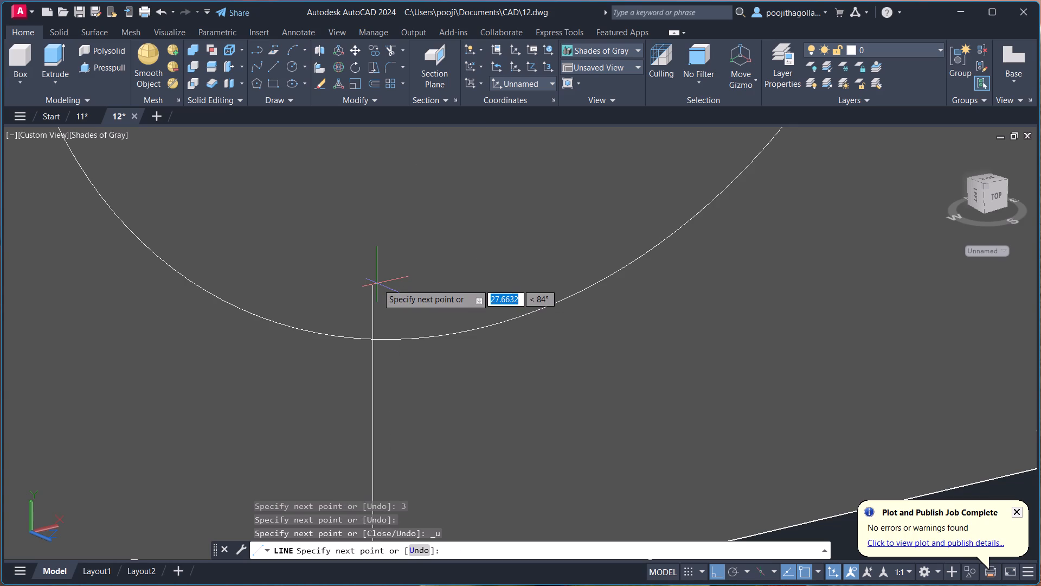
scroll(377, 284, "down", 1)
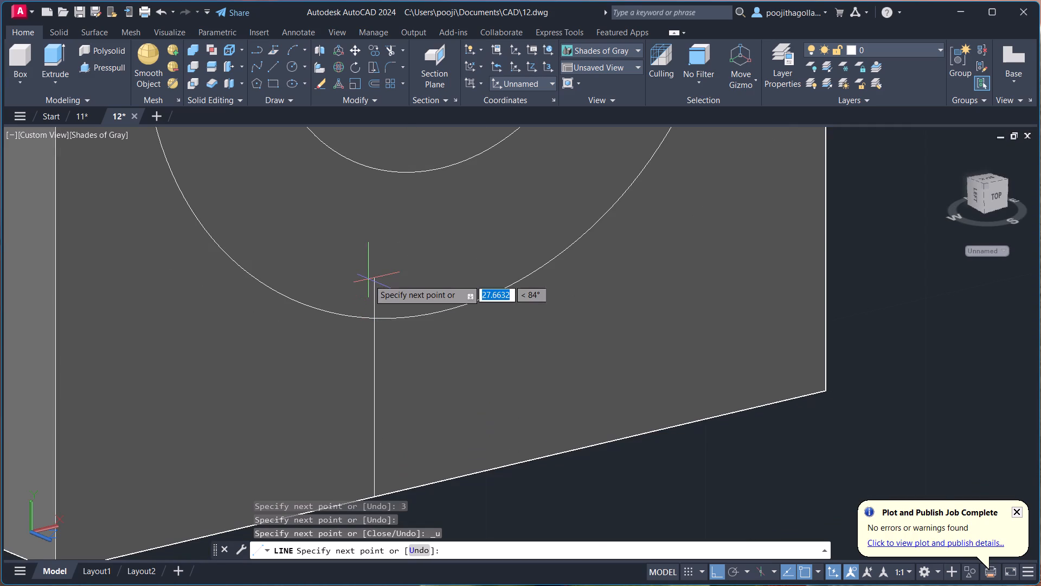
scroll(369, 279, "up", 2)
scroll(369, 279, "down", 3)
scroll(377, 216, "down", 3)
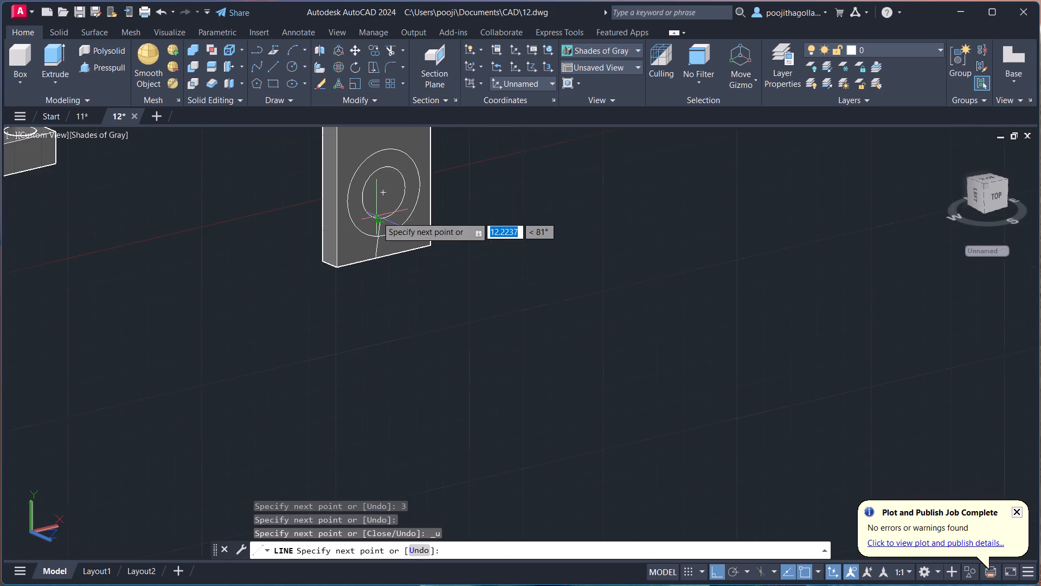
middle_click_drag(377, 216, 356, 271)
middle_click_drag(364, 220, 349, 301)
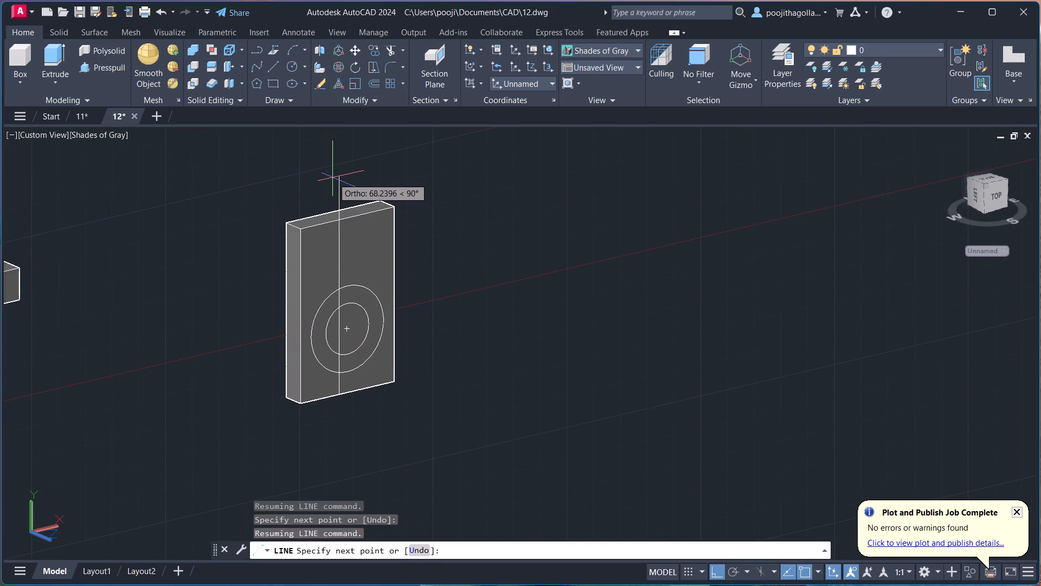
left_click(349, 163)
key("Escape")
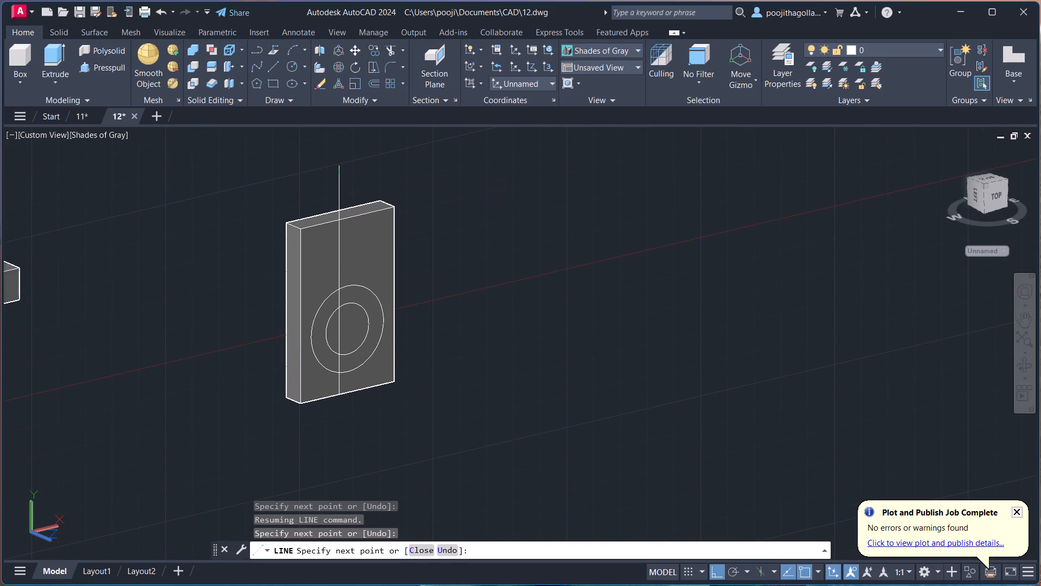
Show the model in the 2D Wireframe style from the Front view.
left_click(89, 134)
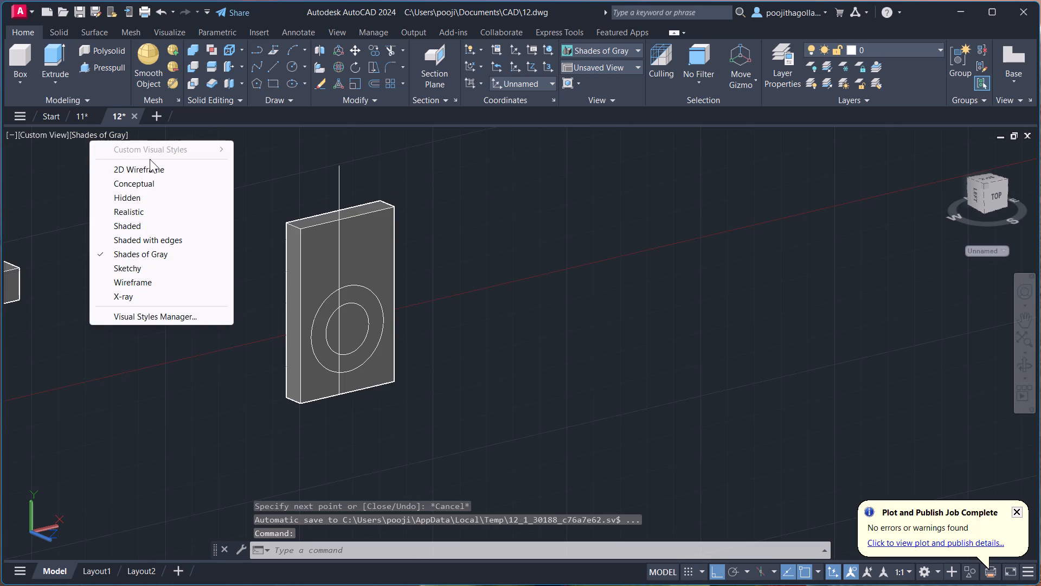
left_click(157, 170)
left_click(50, 141)
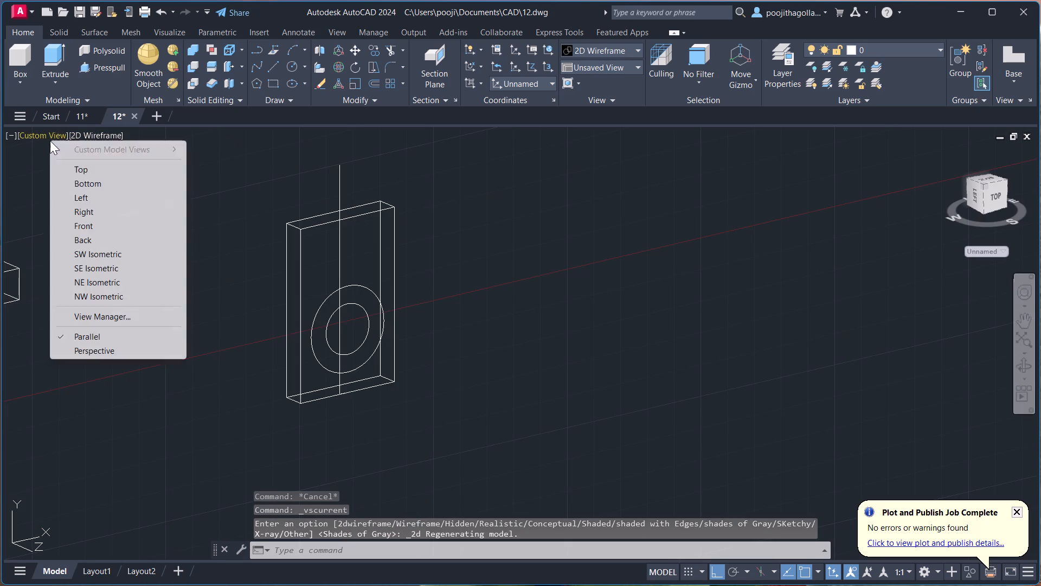
left_click(88, 224)
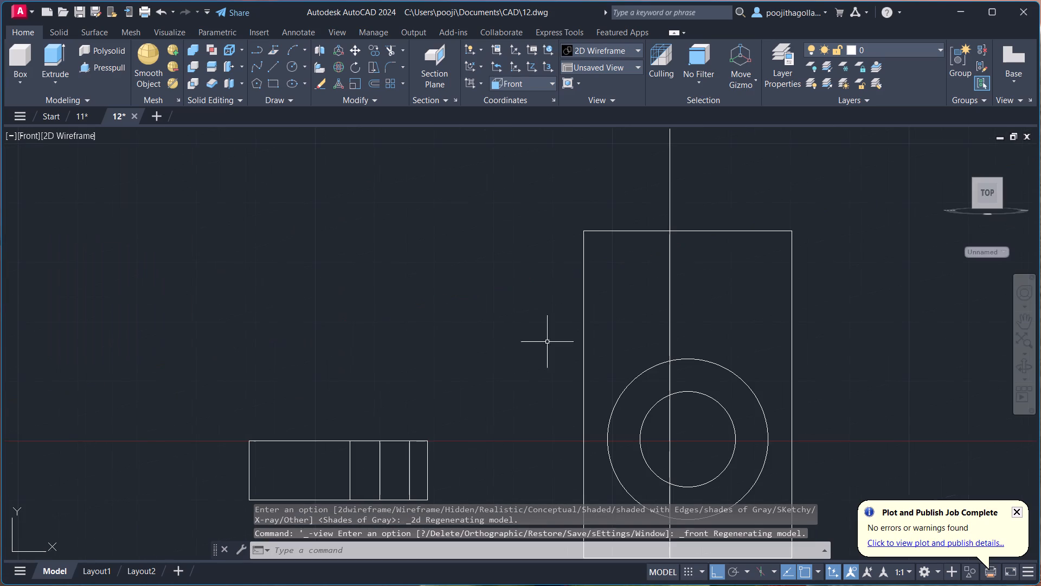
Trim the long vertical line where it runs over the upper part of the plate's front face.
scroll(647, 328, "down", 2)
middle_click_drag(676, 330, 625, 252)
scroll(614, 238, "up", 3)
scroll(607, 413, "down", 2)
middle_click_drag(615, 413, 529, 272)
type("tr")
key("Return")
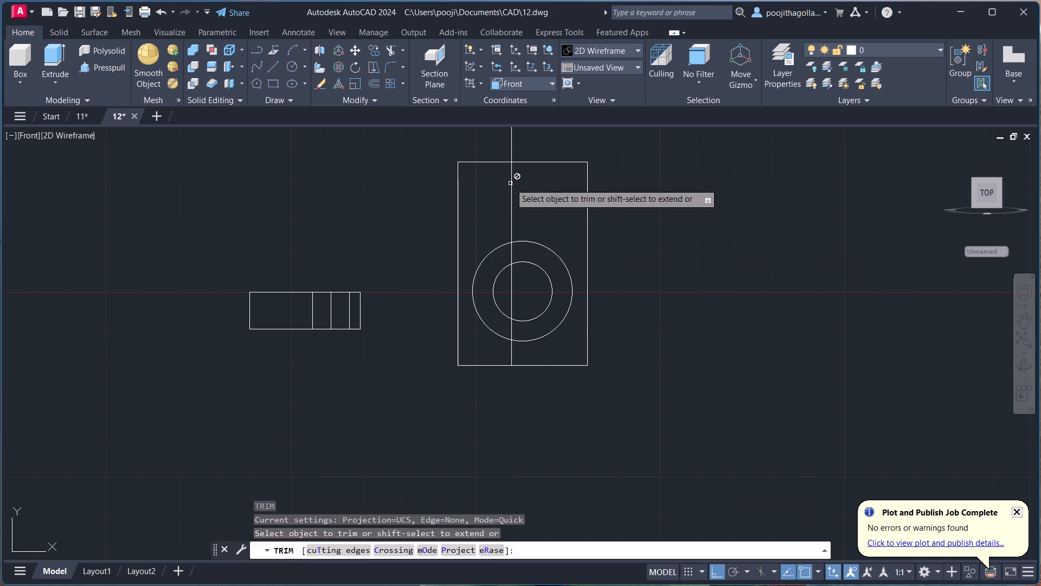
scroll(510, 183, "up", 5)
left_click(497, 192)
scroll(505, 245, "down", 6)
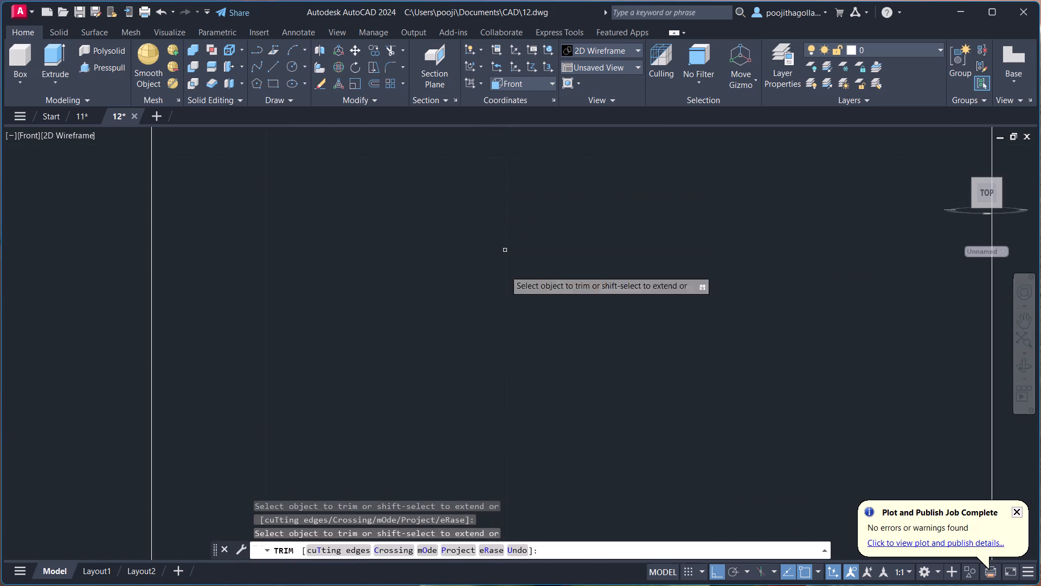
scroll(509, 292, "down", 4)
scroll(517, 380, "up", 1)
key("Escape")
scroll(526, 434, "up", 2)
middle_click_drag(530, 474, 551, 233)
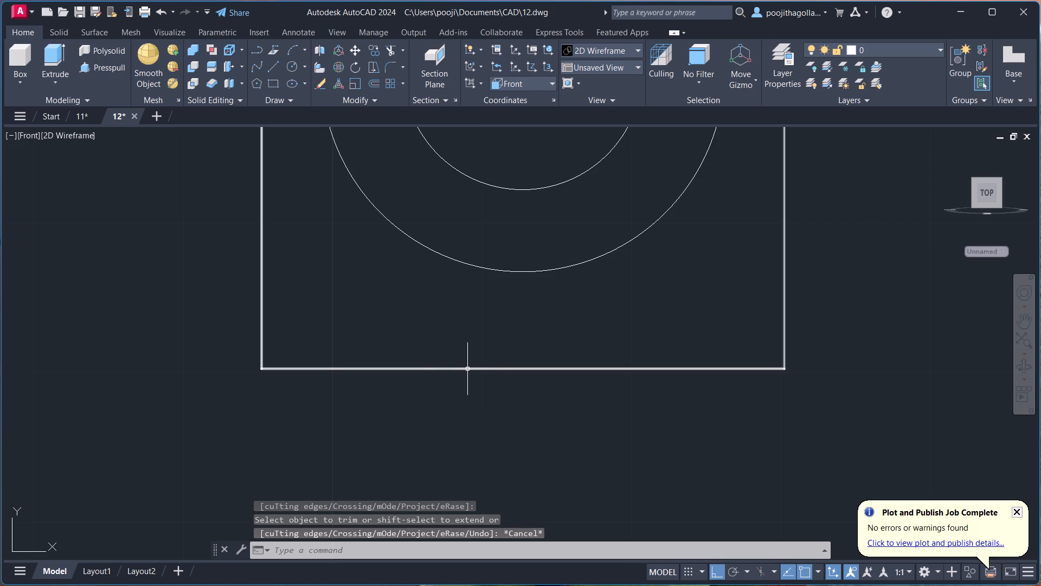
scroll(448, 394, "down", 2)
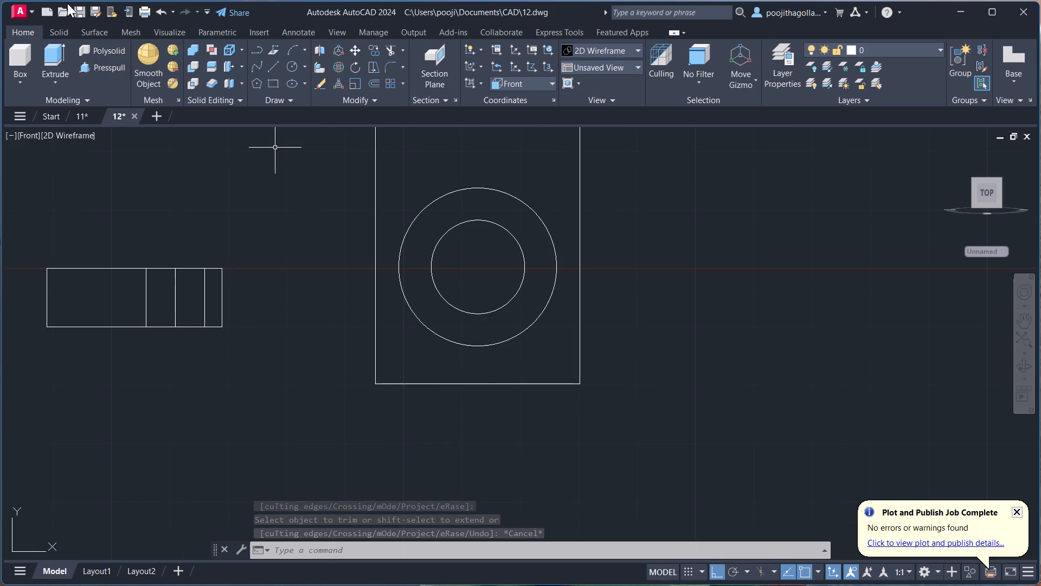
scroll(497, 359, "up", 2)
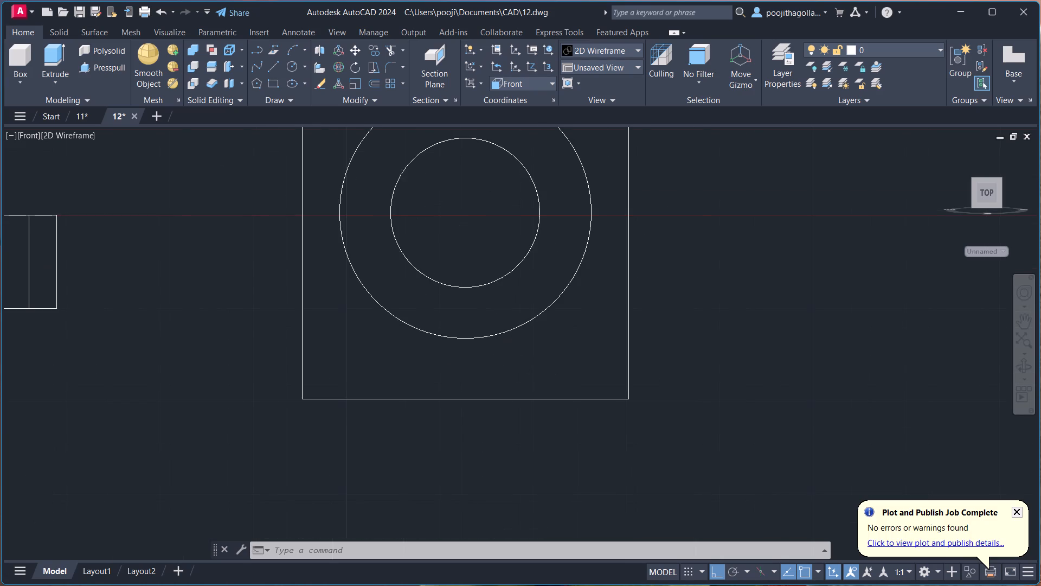
Draw a vertical line from the outer circle's bottom quadrant down past the plate's bottom edge.
key("l")
key("Return")
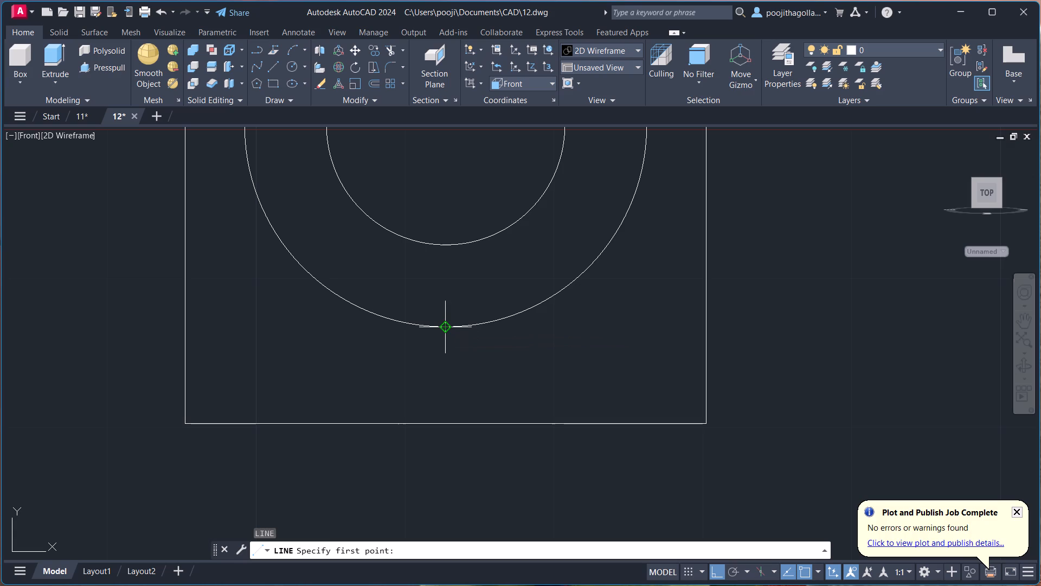
left_click(445, 329)
left_click(449, 446)
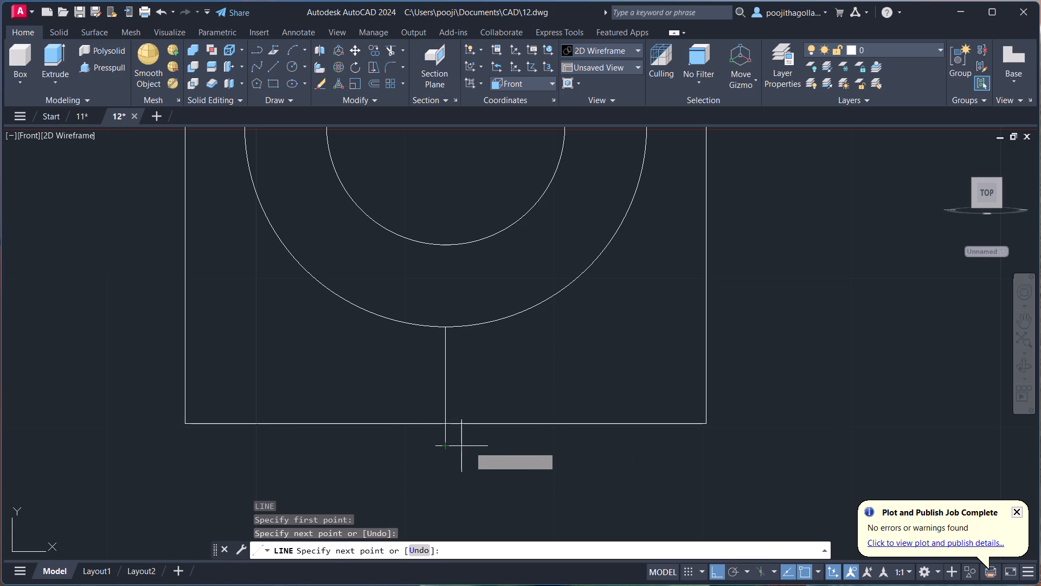
key("Escape")
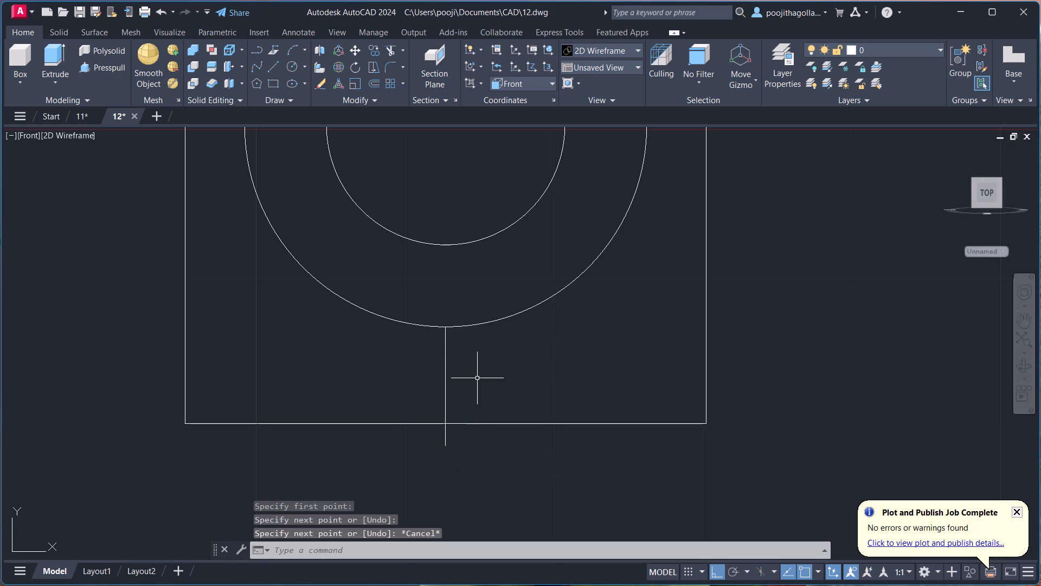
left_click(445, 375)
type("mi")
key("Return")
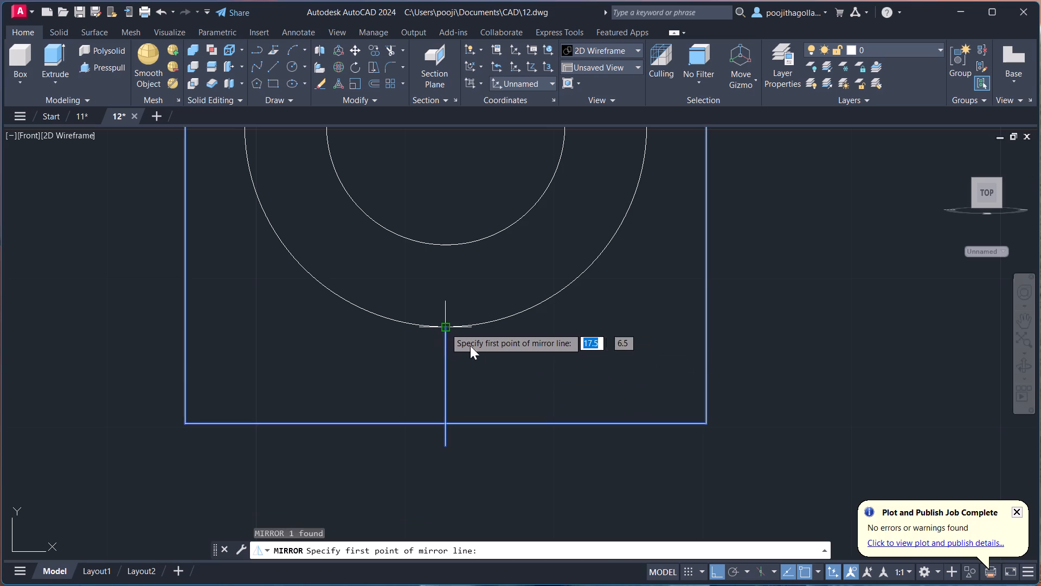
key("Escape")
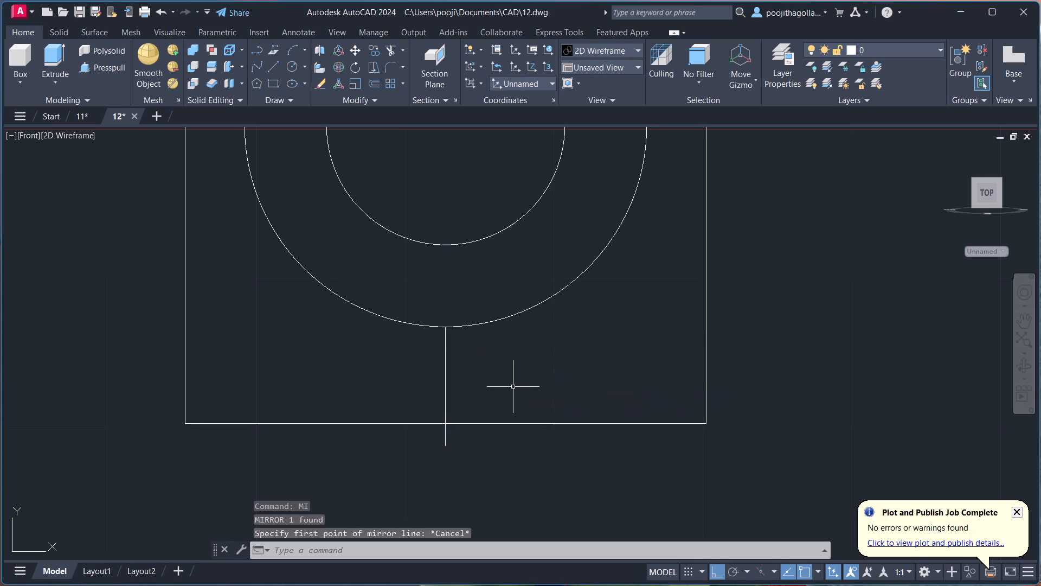
Offset the vertical line below the outer circle by 3 units to both its left and right sides.
key("o")
key("Return")
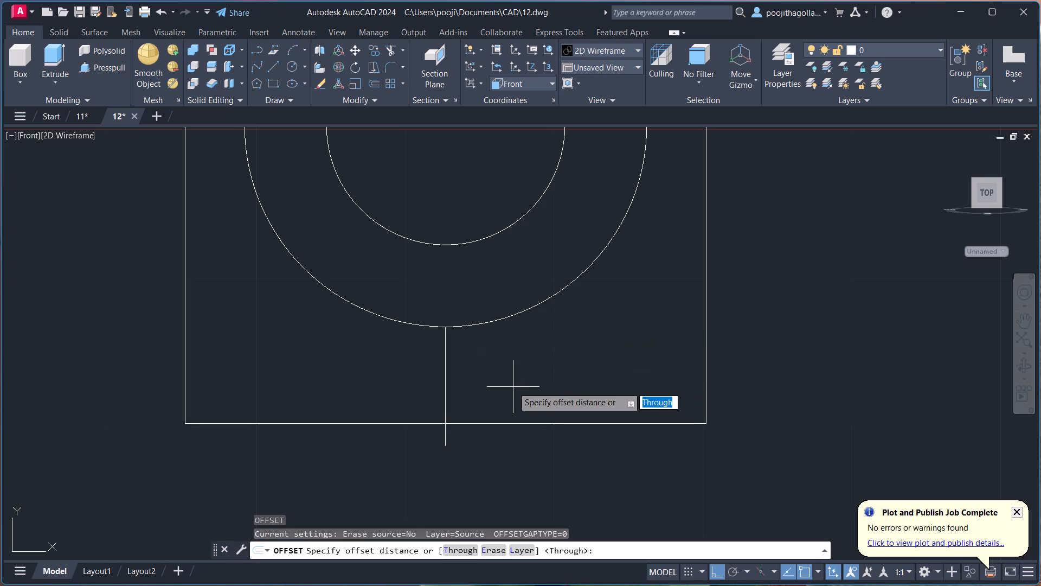
key("3")
key("Return")
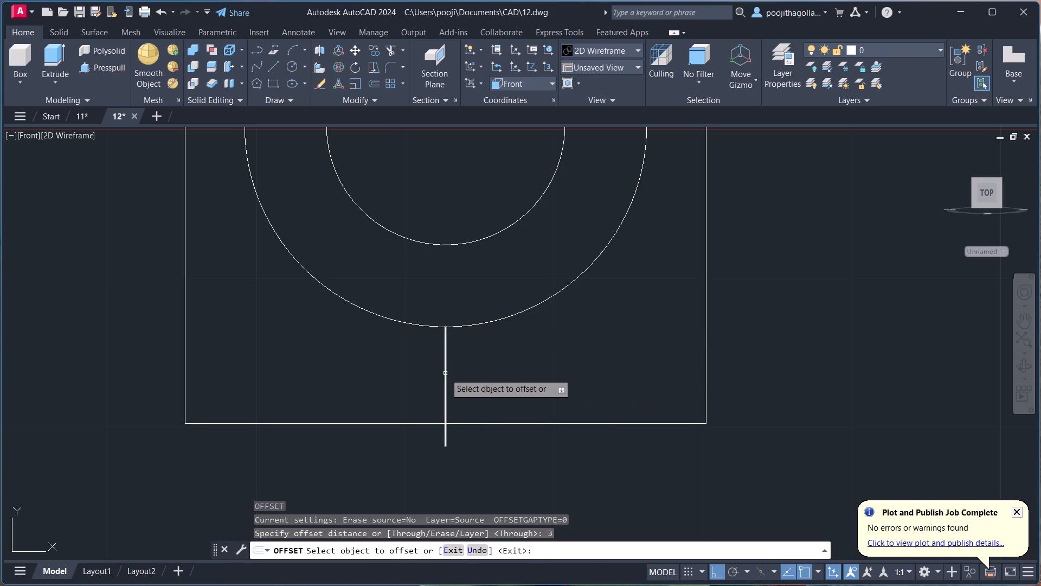
left_click(445, 373)
left_click(425, 376)
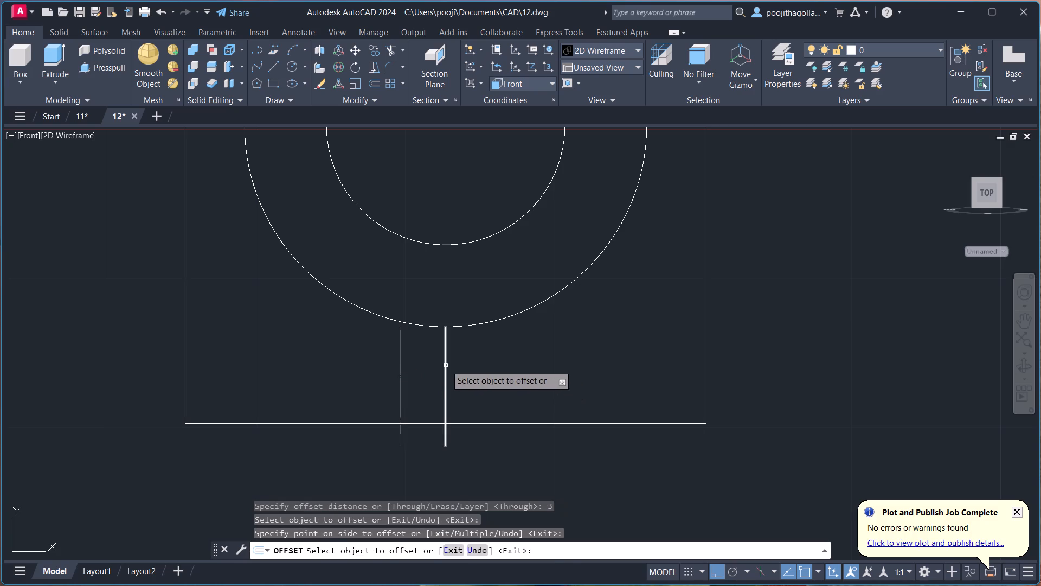
left_click(446, 365)
left_click(502, 361)
key("Escape")
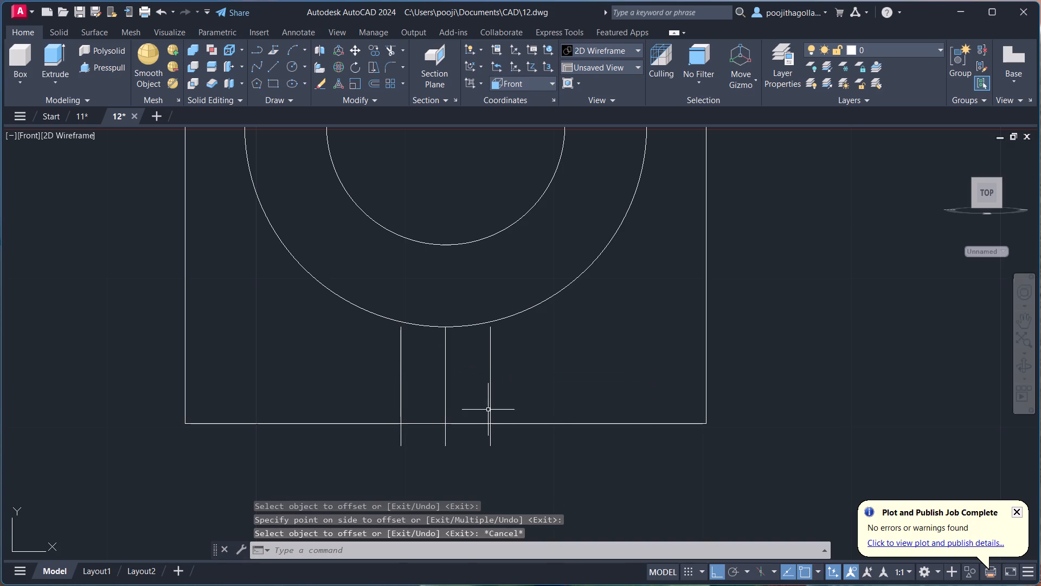
Trim the overhanging ends of the three vertical lines below the plate's bottom edge.
type("tr")
key("Return")
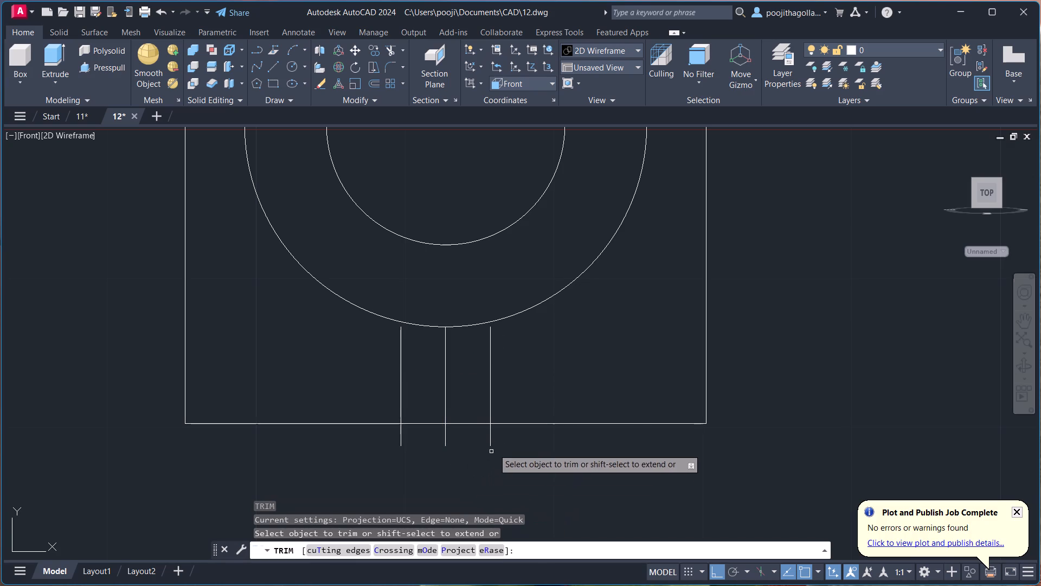
left_click(490, 437)
left_click(446, 436)
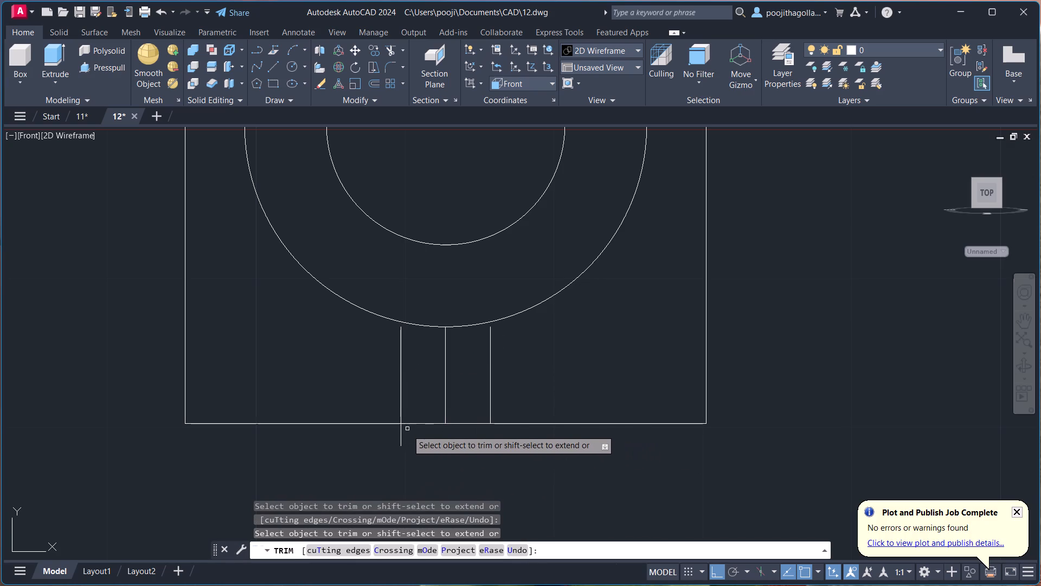
left_click(403, 433)
left_click(394, 442)
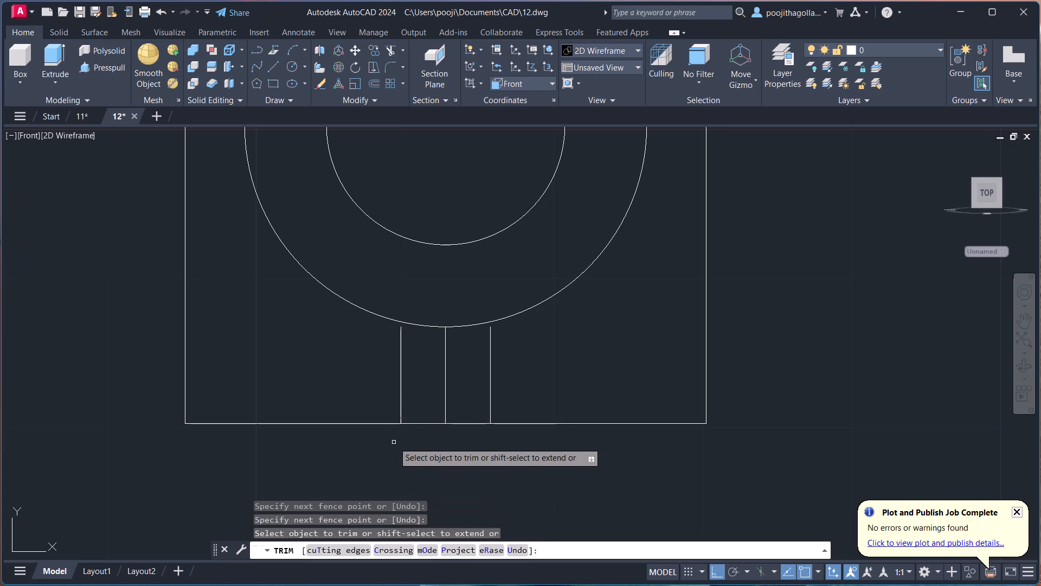
key("Escape")
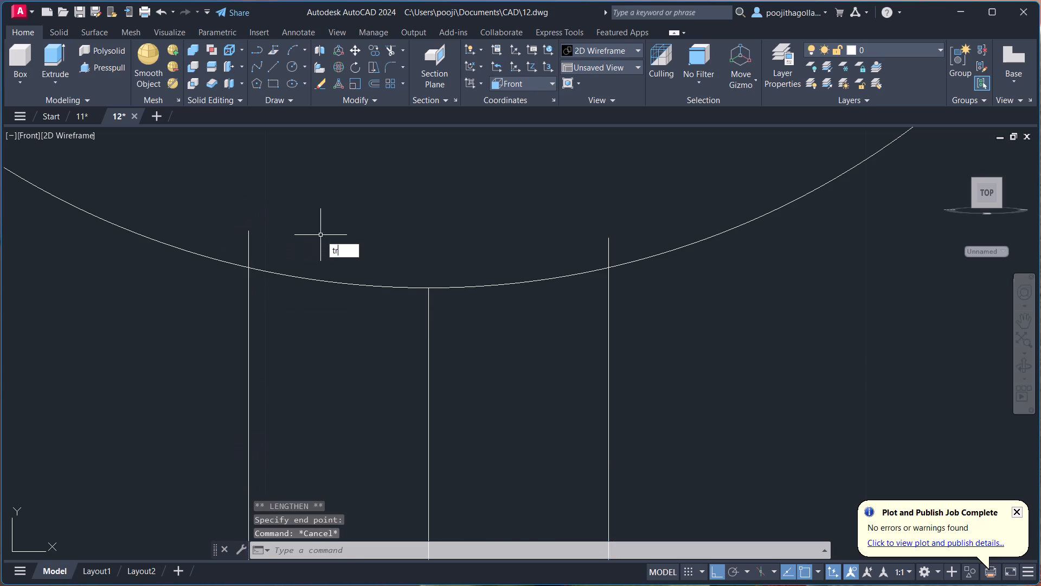
Trim the upper ends of the two outer vertical lines where they extend inside the outer circle.
key("Return")
scroll(288, 250, "up", 3)
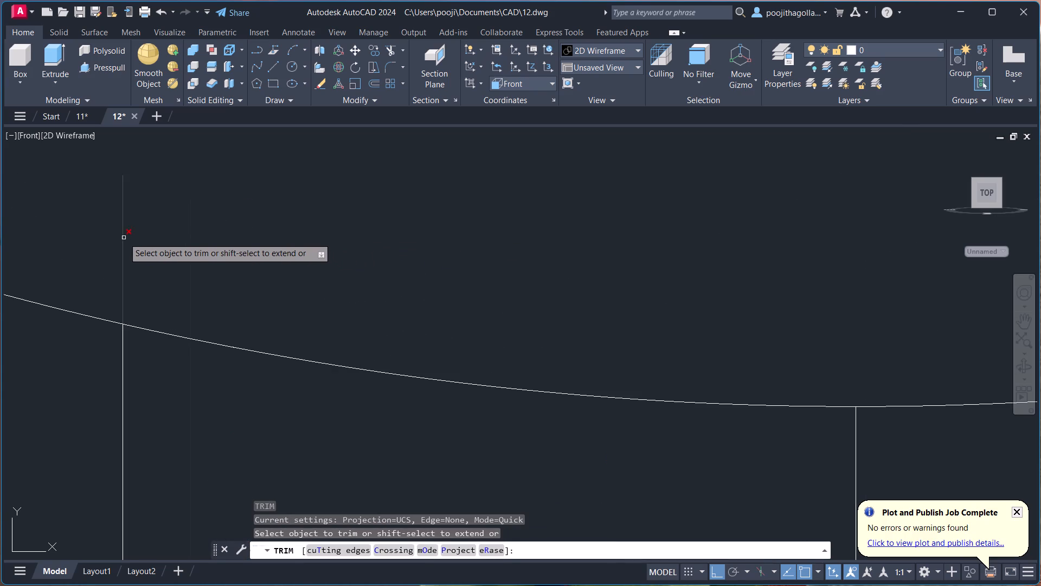
left_click(122, 237)
scroll(300, 277, "down", 2)
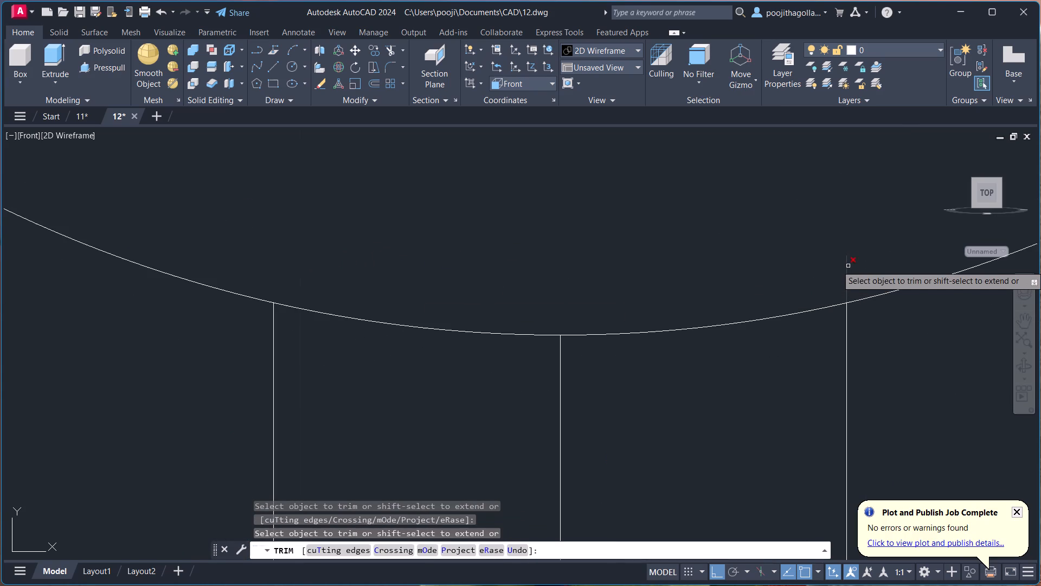
left_click(849, 265)
left_click(825, 281)
Remove the centre vertical line and trim the outer circle's arc between the two slot sides.
scroll(789, 306, "down", 3)
middle_click_drag(726, 364, 687, 267)
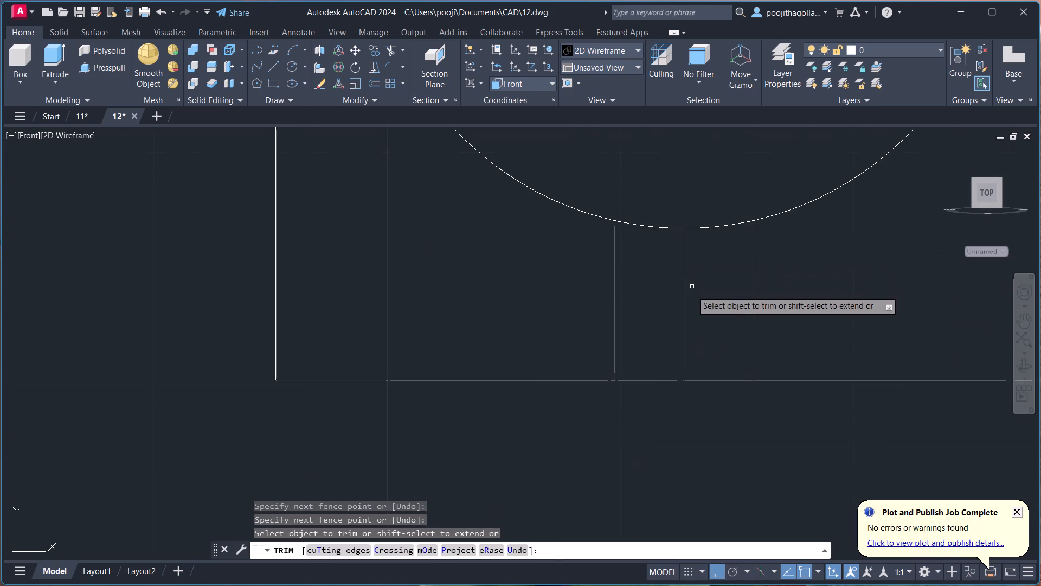
left_click_drag(691, 291, 684, 296)
left_click(653, 316)
scroll(677, 298, "down", 3)
middle_click(683, 291)
scroll(683, 291, "up", 3)
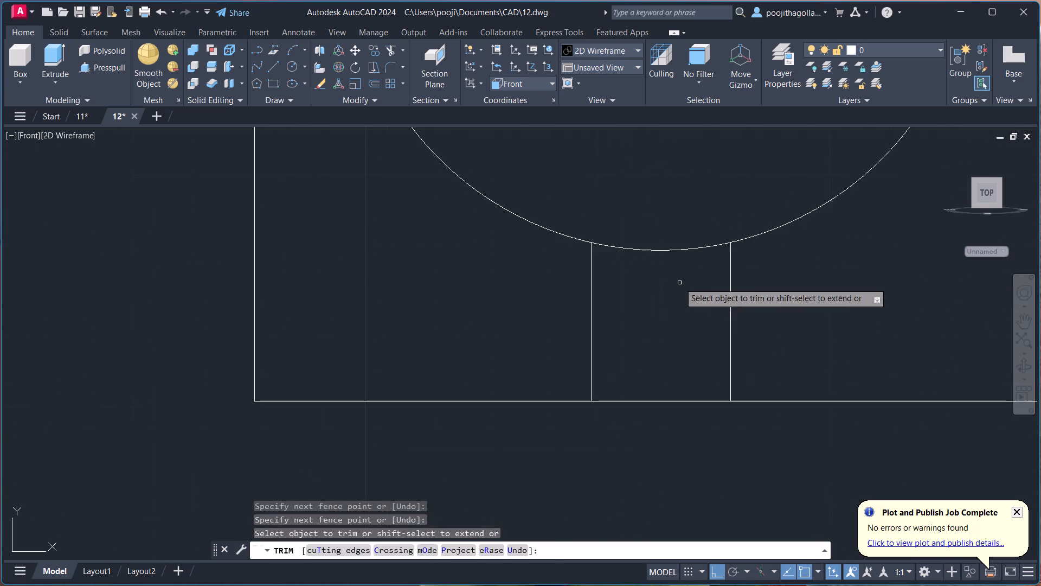
left_click(657, 249)
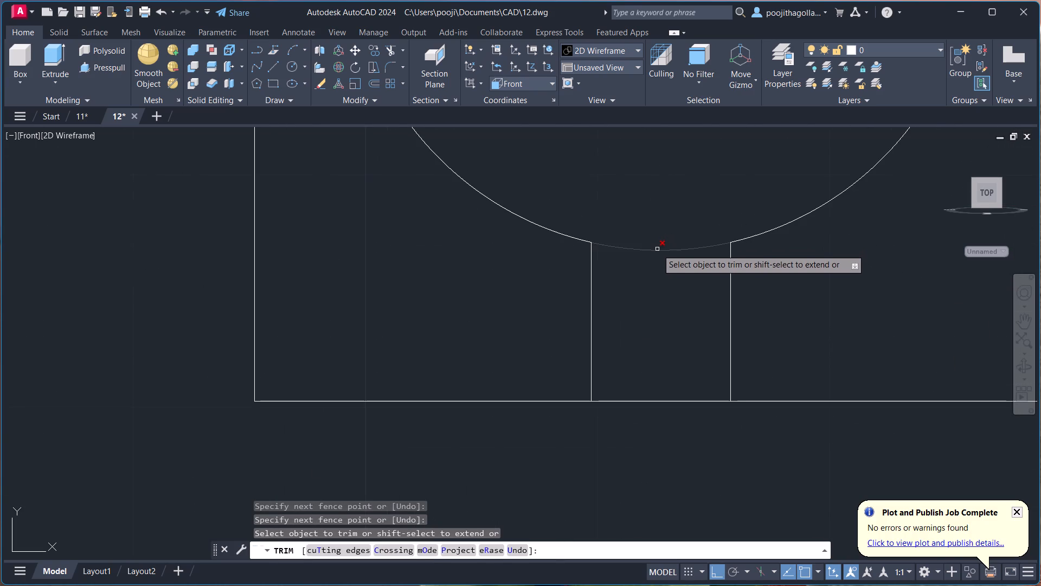
scroll(628, 279, "down", 2)
key("Escape")
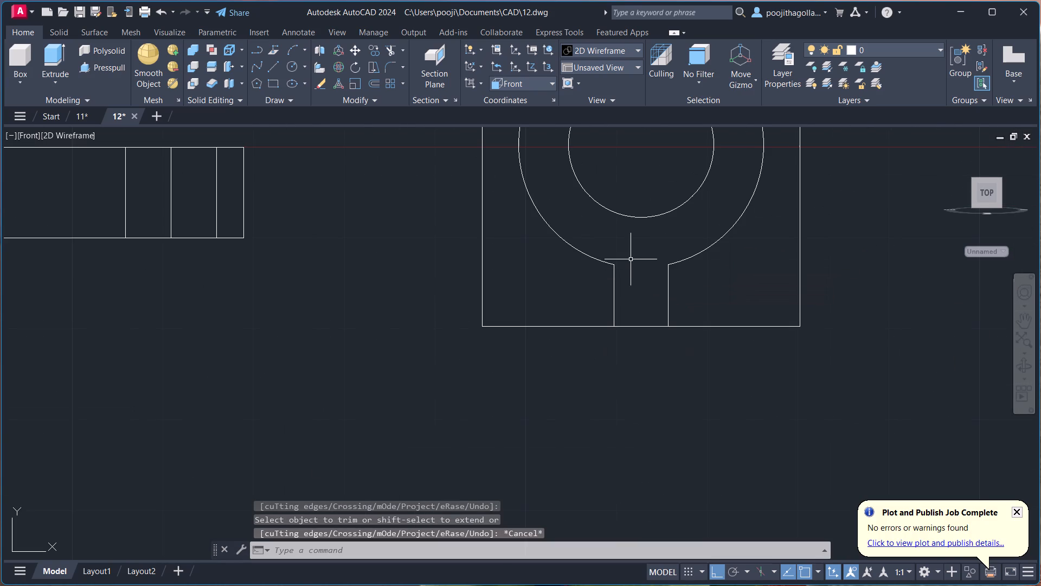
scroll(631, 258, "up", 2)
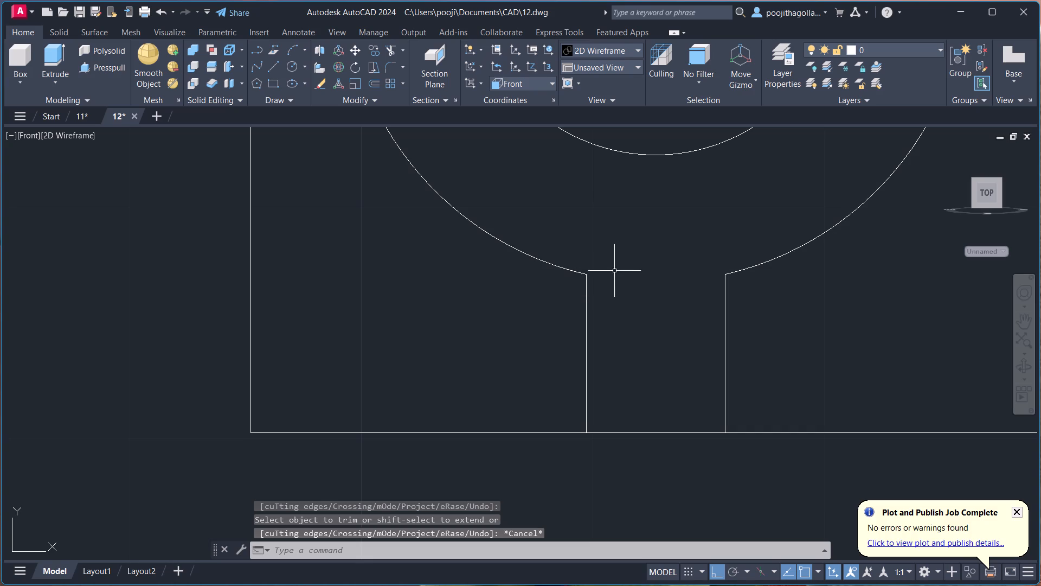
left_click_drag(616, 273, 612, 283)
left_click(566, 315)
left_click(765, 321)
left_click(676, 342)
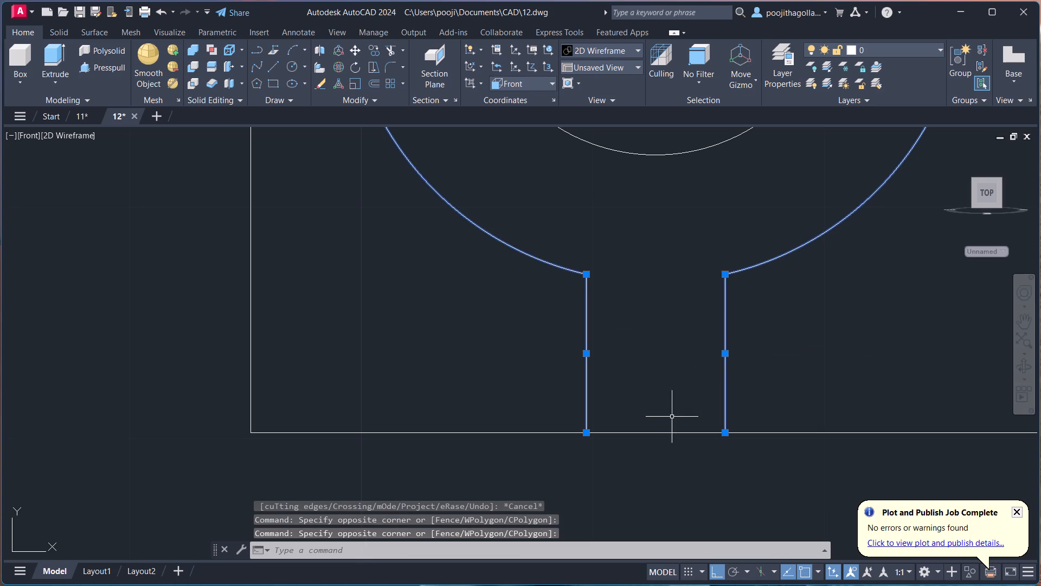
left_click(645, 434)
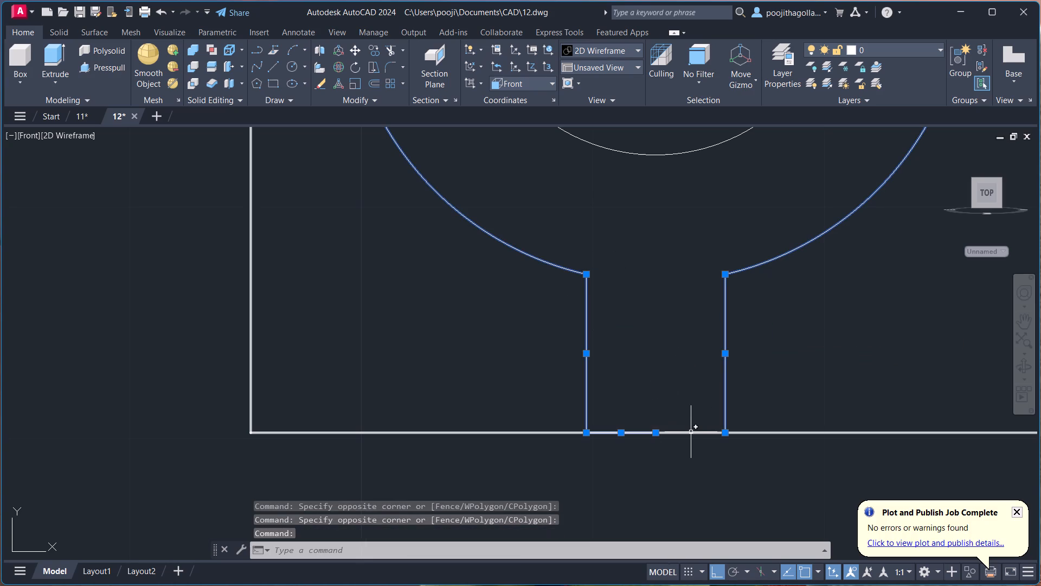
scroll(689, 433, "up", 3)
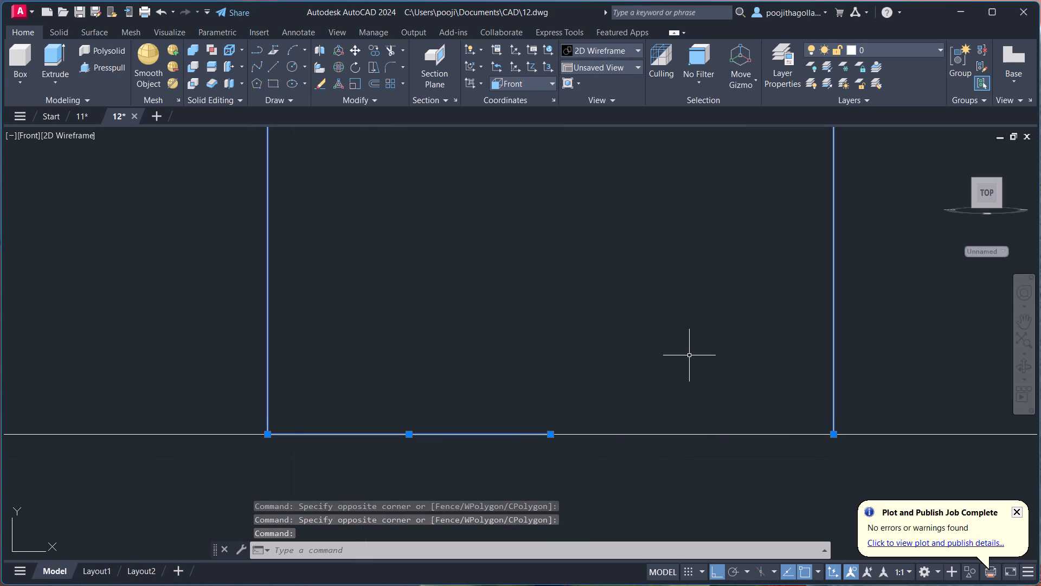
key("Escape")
Draw a line along the plate's bottom edge from its midpoint to the lower end of the right slot side.
key("l")
key("Return")
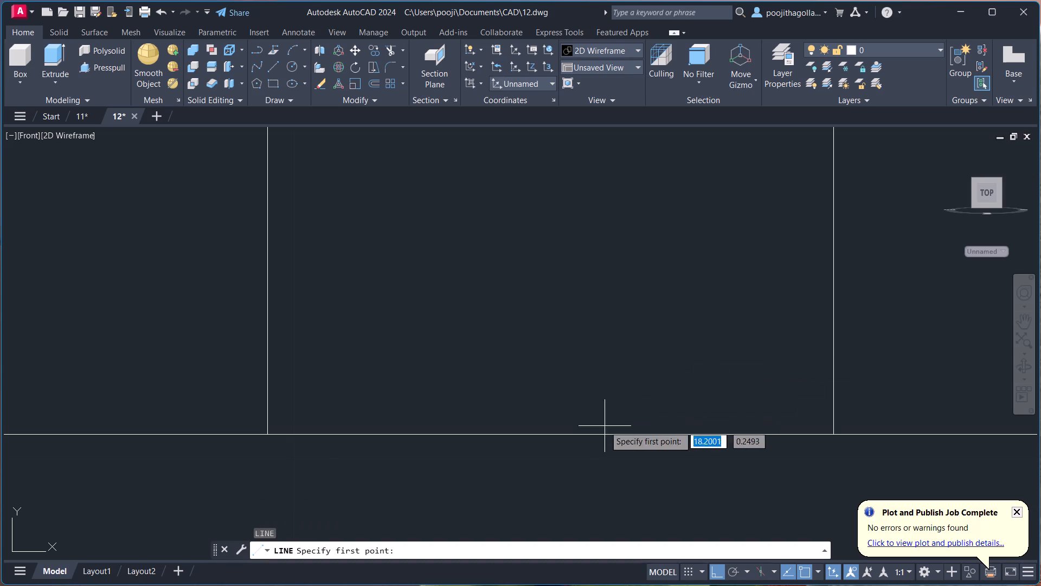
left_click(550, 436)
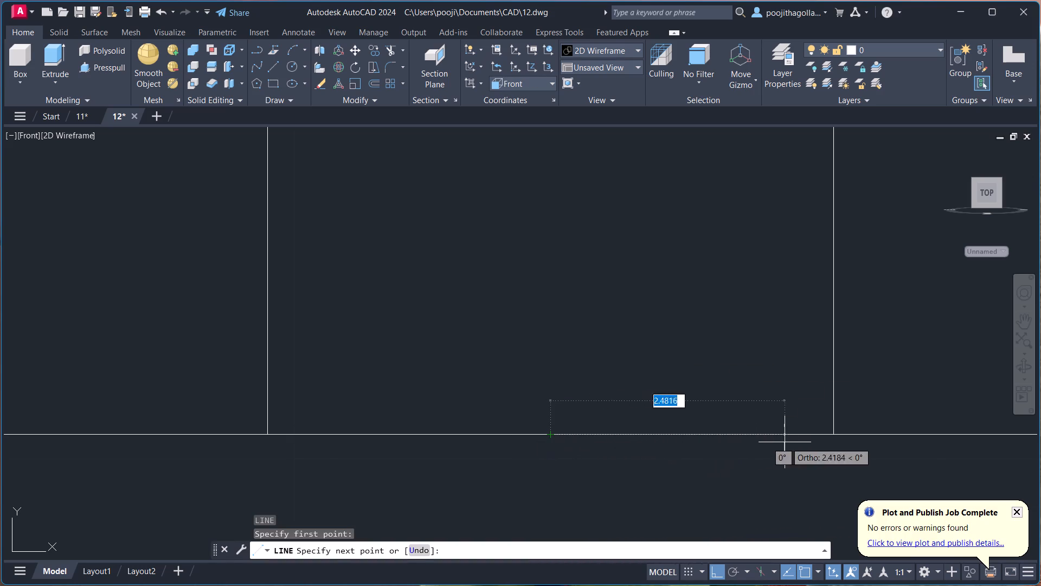
left_click(837, 435)
key("Escape")
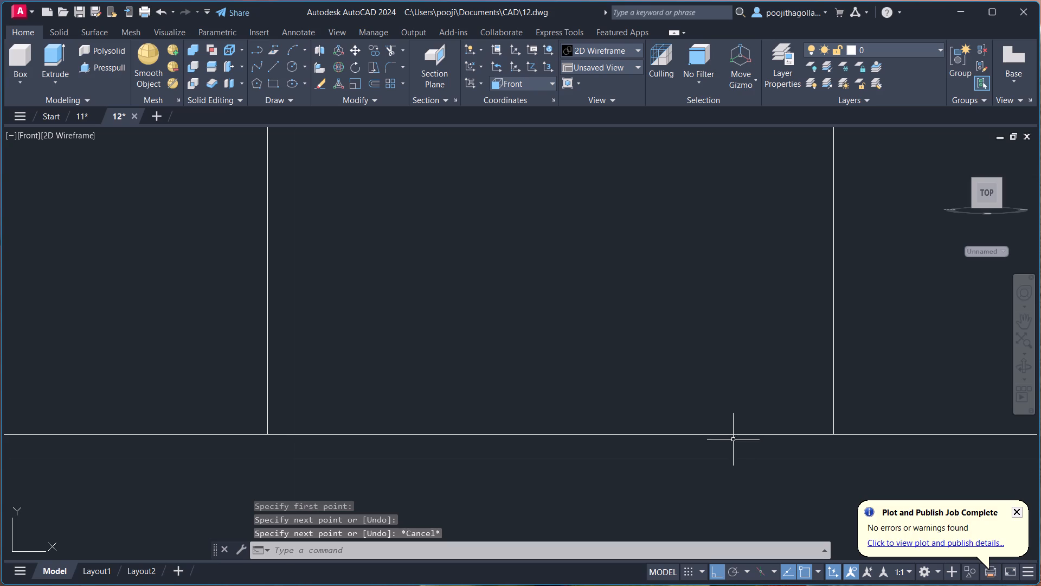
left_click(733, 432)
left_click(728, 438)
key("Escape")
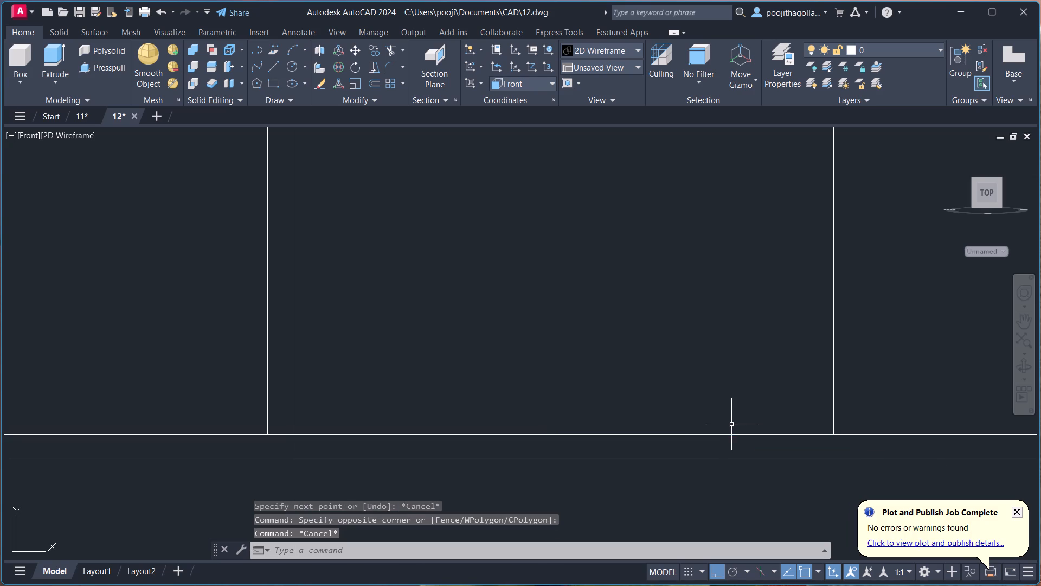
Join the two bottom segments, both slot sides and the outer arc into a single closed outline.
left_click(705, 433)
left_click(504, 433)
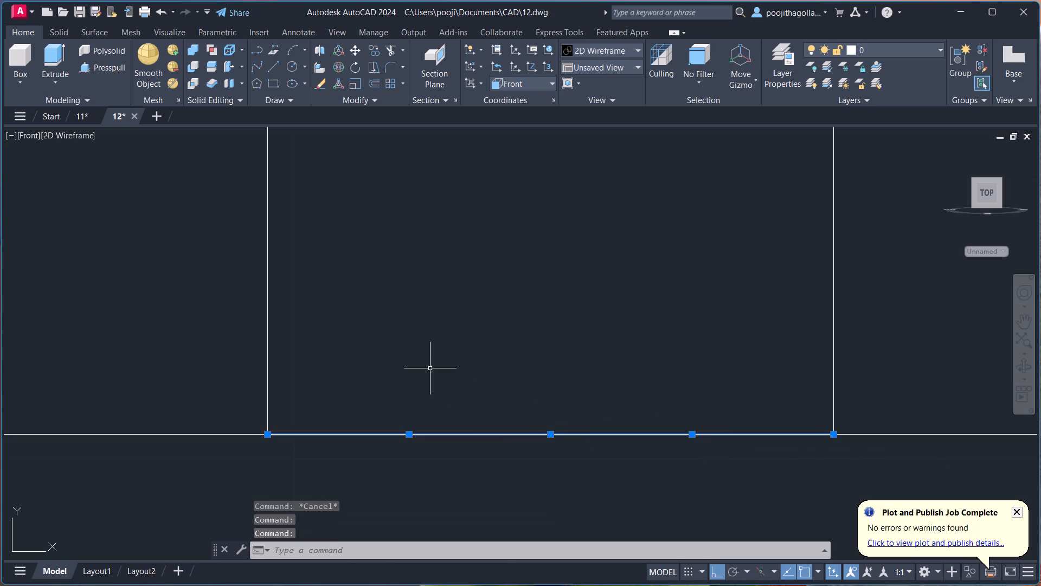
scroll(427, 362, "down", 3)
left_click(453, 215)
left_click(322, 277)
left_click(615, 275)
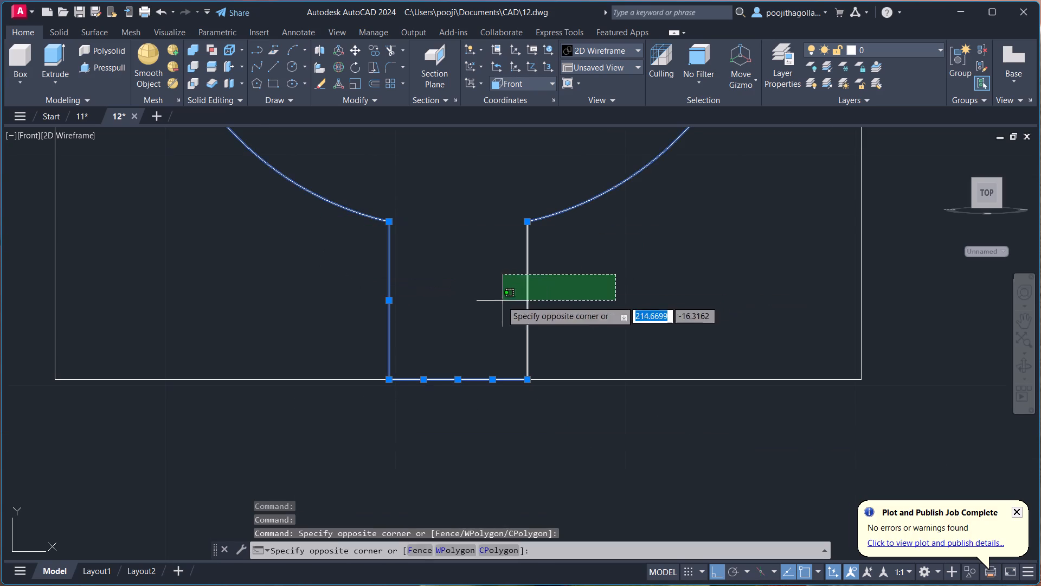
left_click(496, 305)
key("k")
key("BackSpace")
key("j")
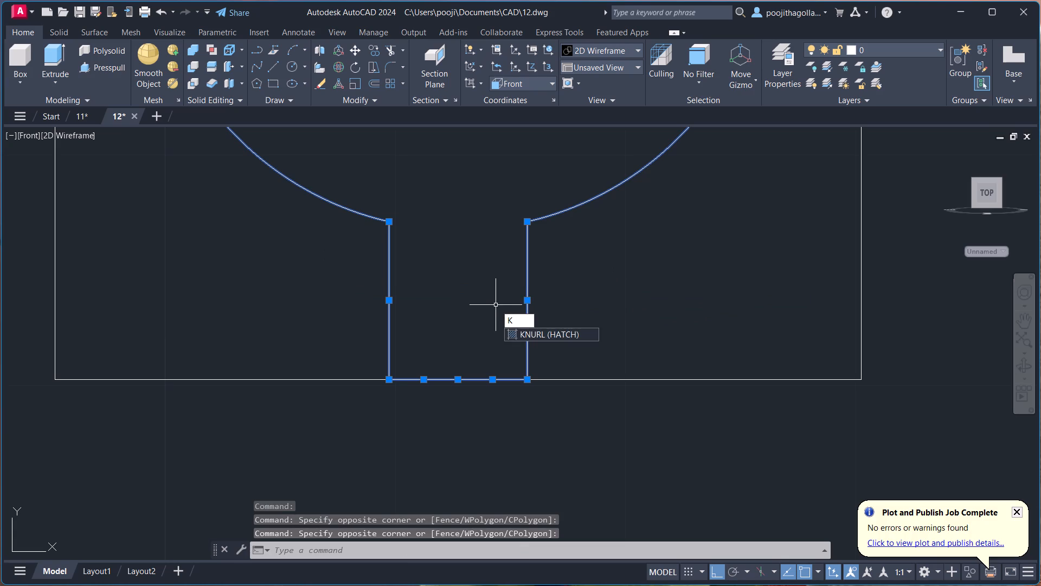
key("BackSpace")
key("BackSpace")
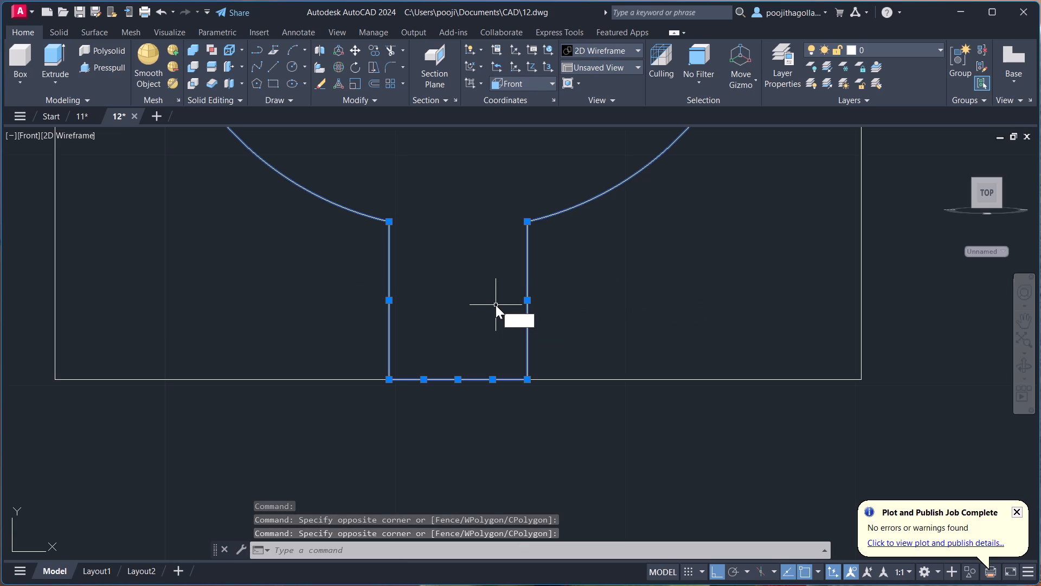
key("h")
key("BackSpace")
key("j")
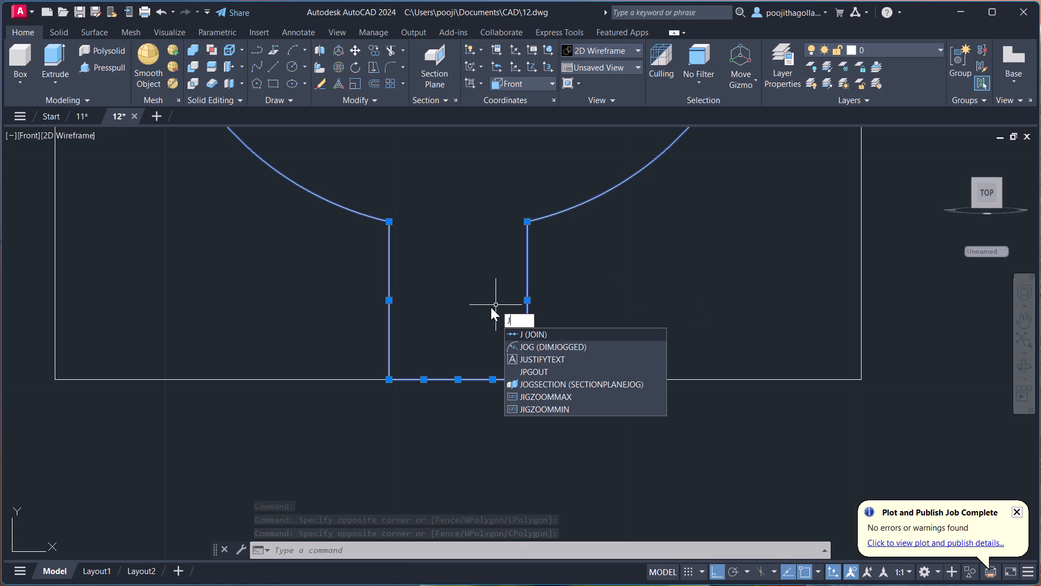
key("Return")
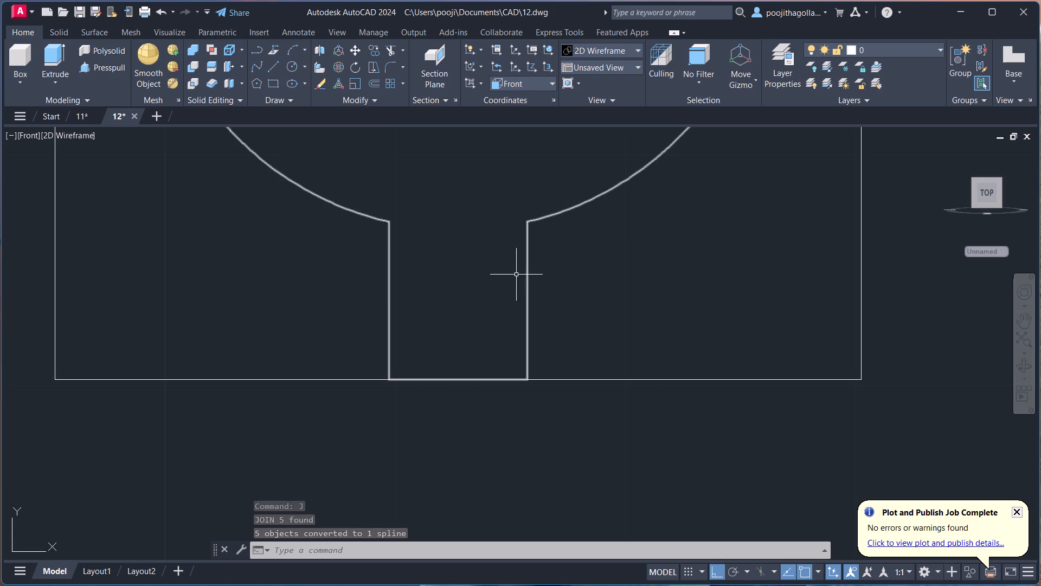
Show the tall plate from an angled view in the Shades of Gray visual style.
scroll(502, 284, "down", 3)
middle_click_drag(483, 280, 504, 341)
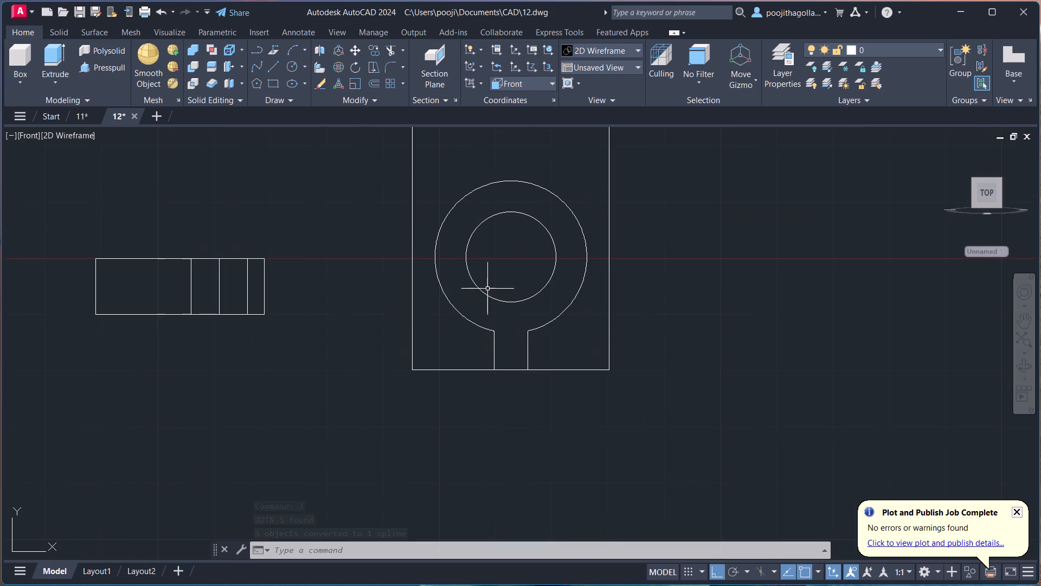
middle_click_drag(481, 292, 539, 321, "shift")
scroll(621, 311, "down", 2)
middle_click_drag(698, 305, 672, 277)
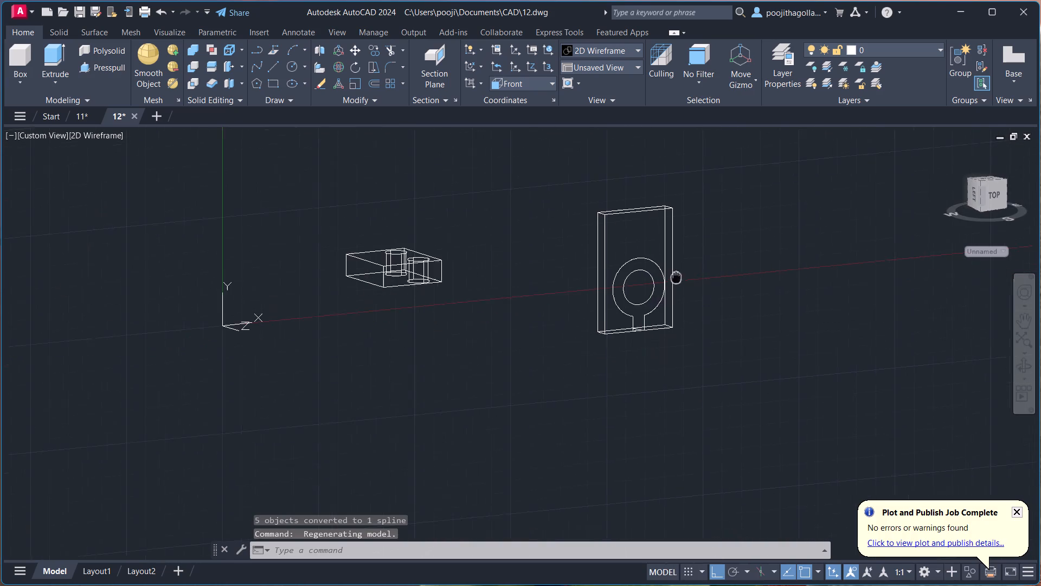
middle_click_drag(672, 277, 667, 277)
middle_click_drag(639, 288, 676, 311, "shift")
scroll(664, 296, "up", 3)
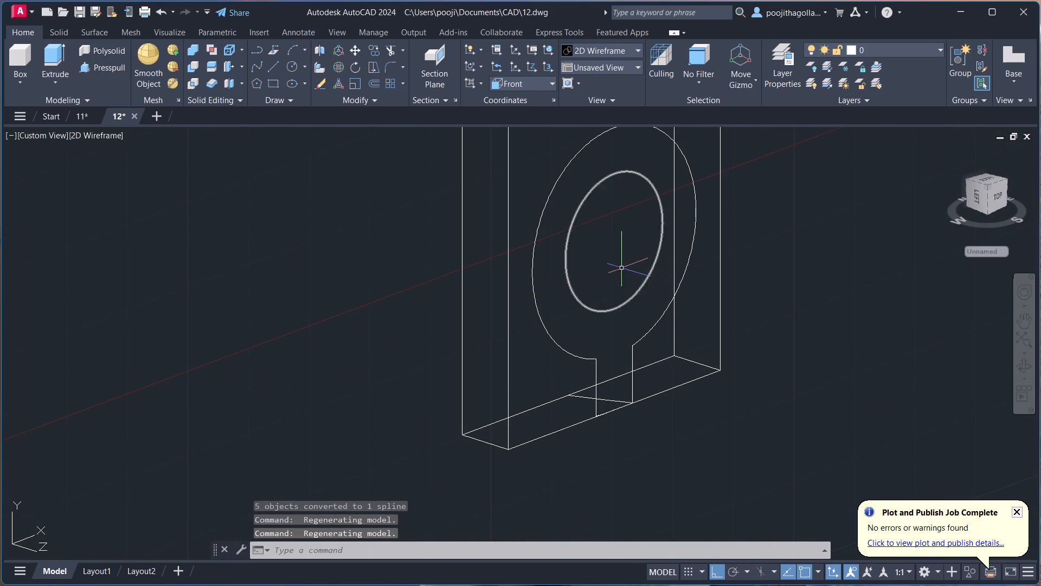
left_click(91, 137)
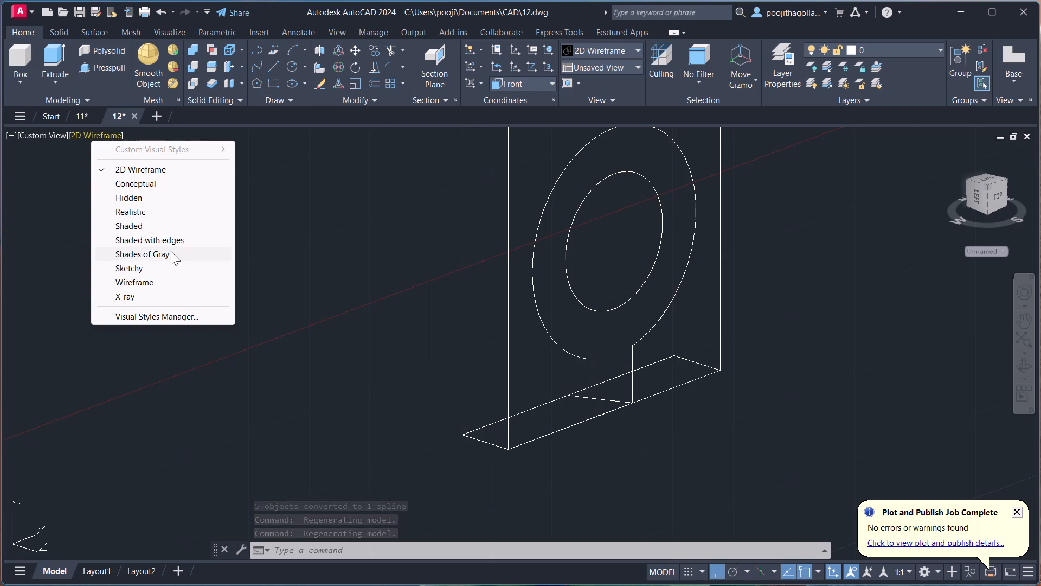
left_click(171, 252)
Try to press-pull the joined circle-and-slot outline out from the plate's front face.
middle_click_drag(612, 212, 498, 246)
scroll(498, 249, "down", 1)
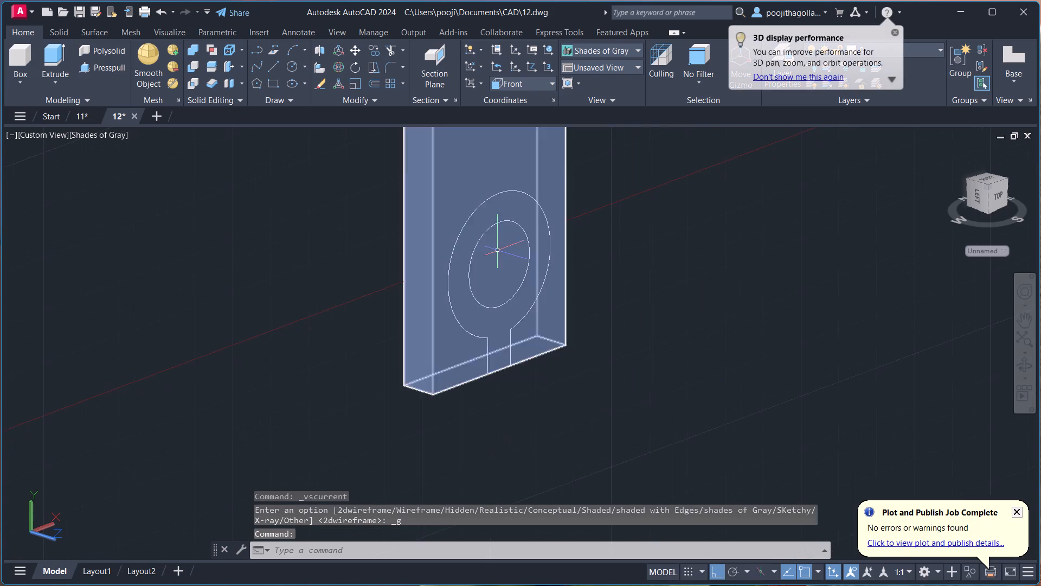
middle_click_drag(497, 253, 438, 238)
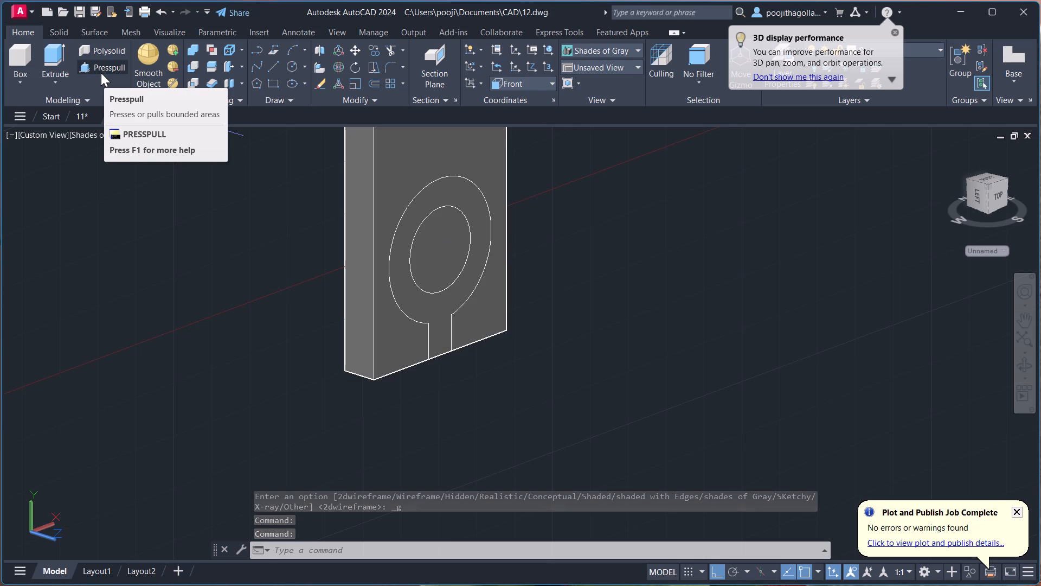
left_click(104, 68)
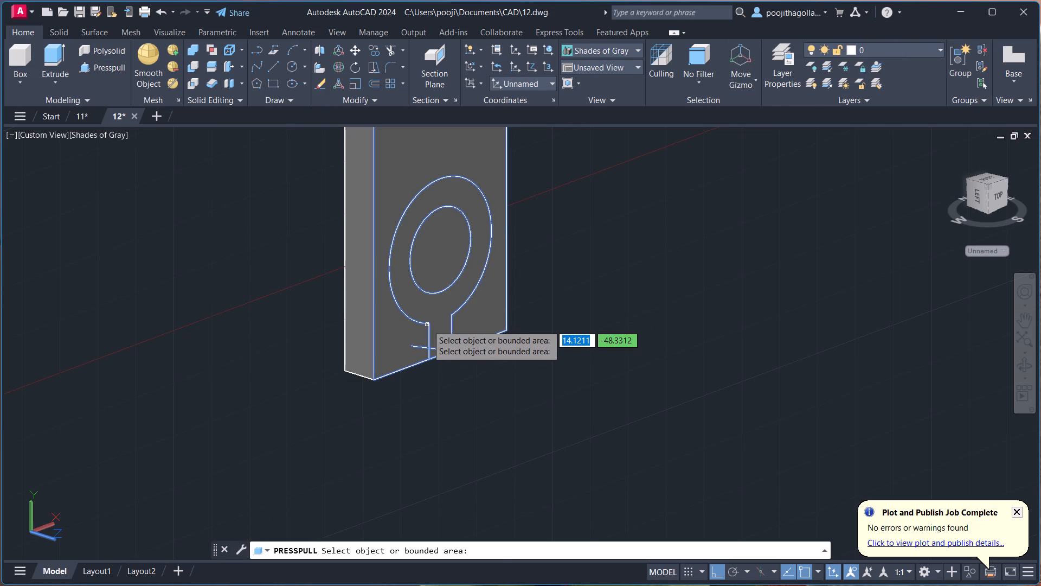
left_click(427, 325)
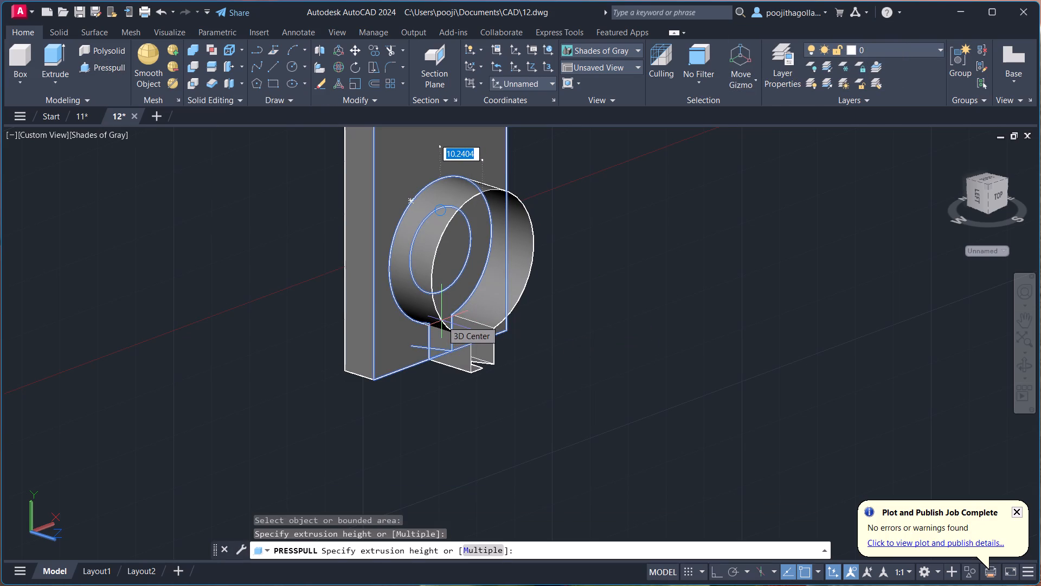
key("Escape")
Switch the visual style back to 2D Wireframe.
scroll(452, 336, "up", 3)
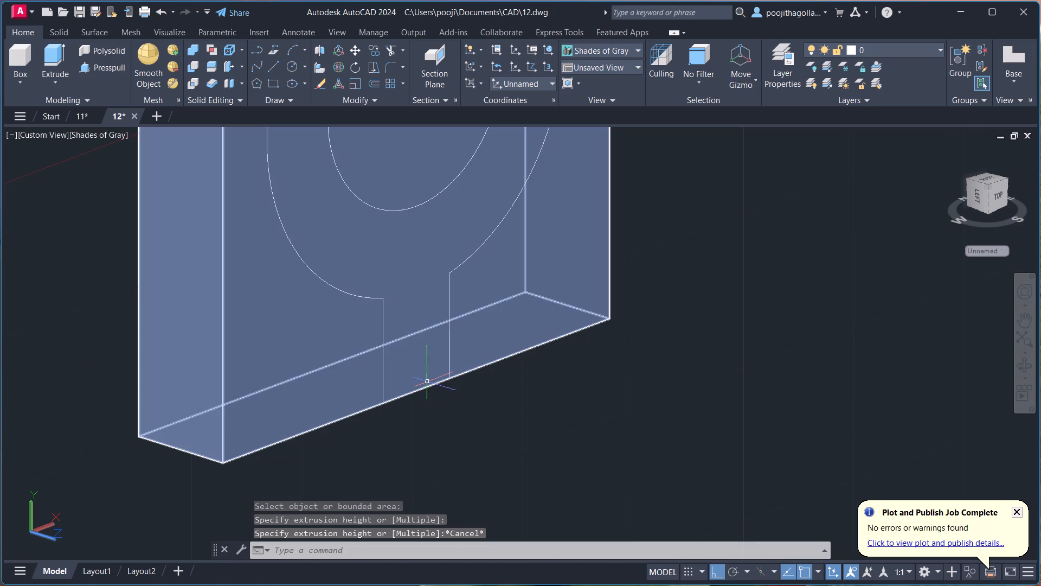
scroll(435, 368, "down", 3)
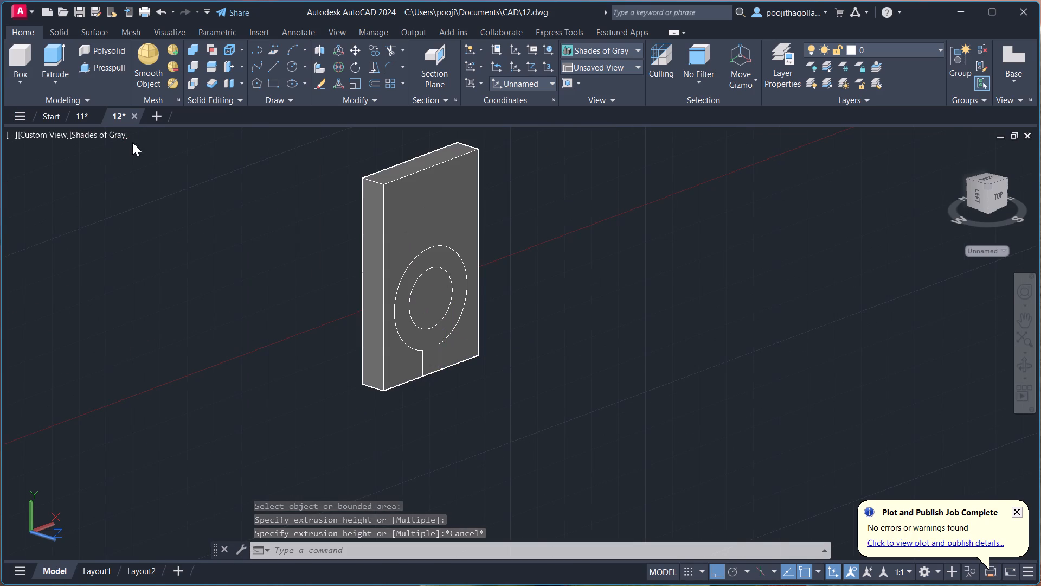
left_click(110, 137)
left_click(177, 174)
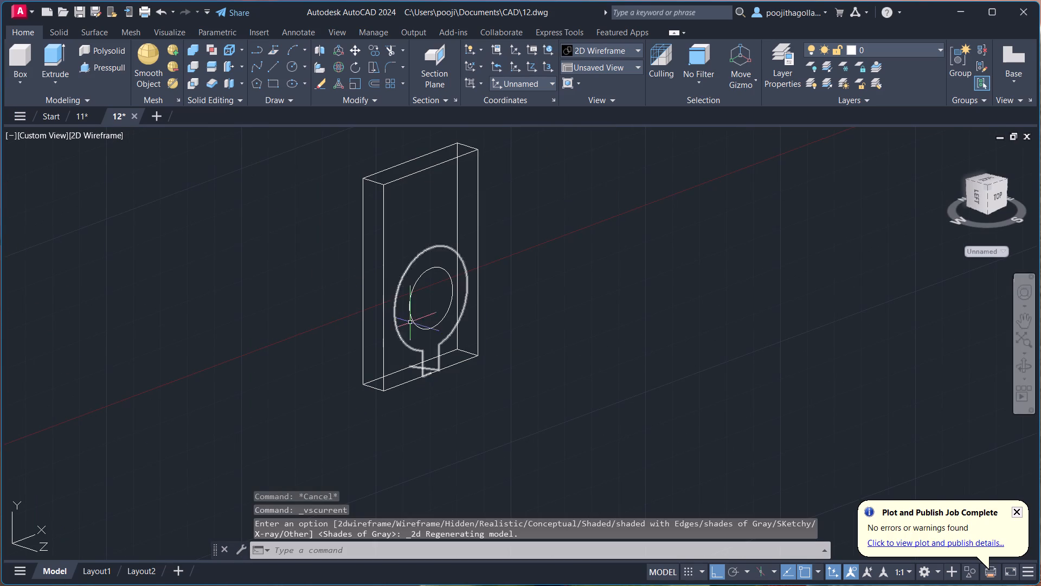
Explode the joined circle-and-slot outline and delete its stray diagonal line across the plate's bottom face.
scroll(436, 373, "up", 4)
left_click(411, 360)
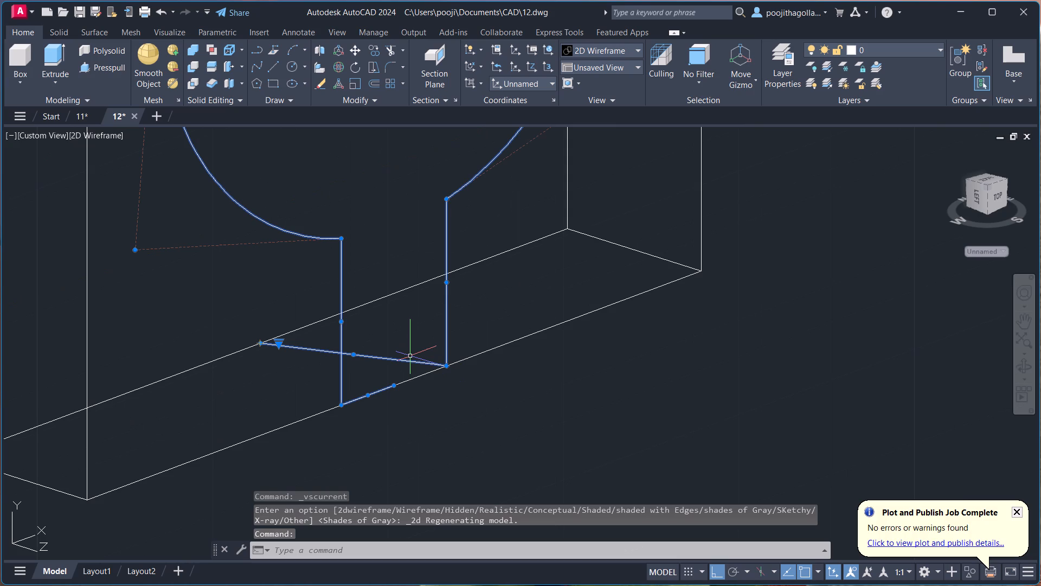
key("x")
key("Return")
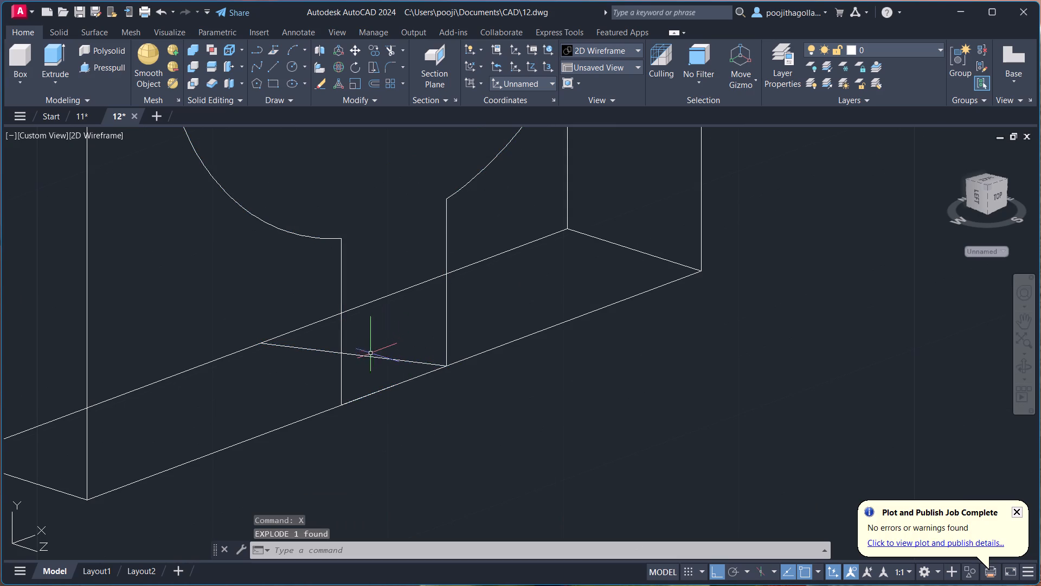
left_click(369, 356)
key("Delete")
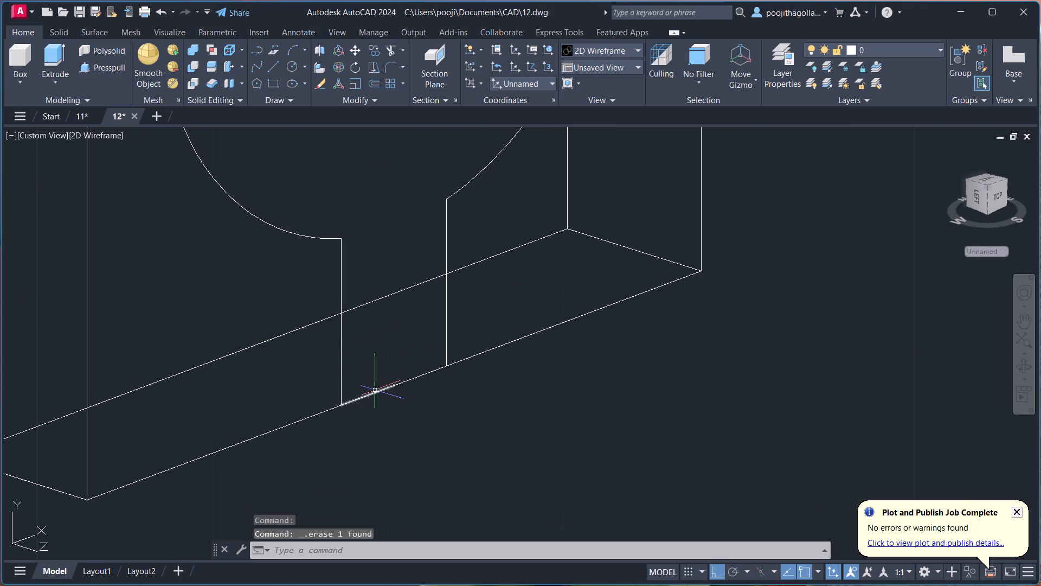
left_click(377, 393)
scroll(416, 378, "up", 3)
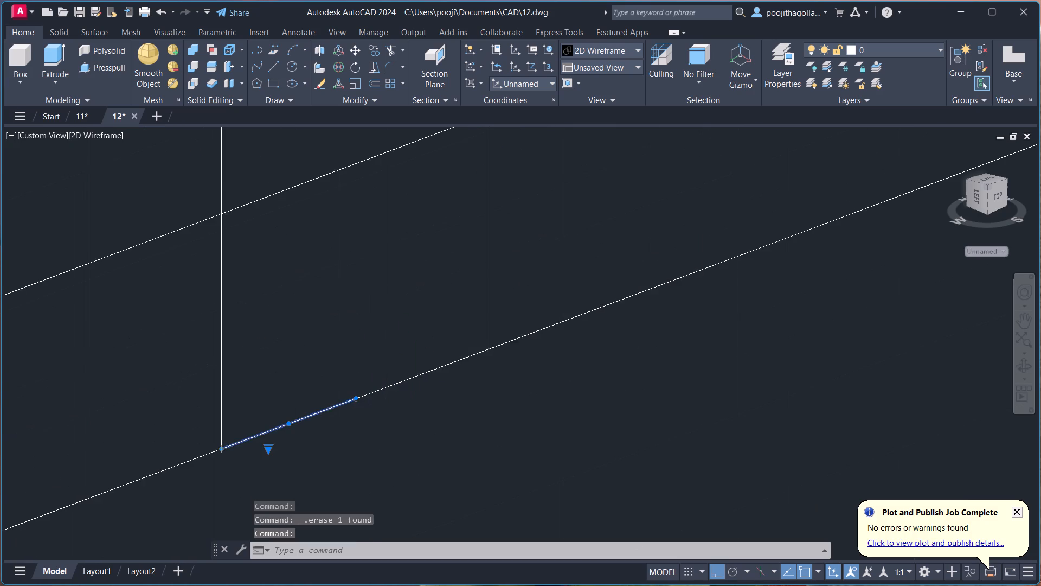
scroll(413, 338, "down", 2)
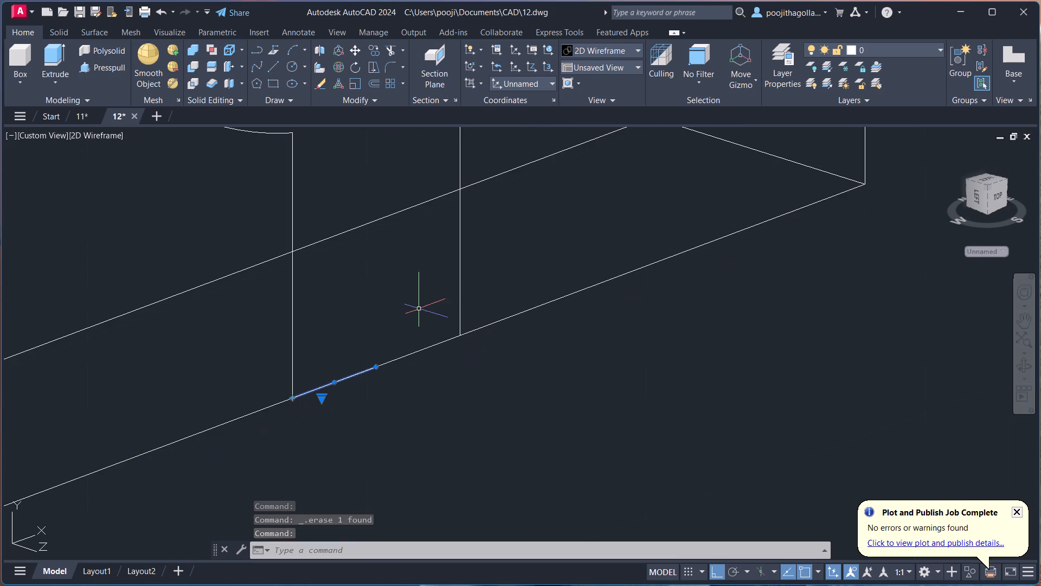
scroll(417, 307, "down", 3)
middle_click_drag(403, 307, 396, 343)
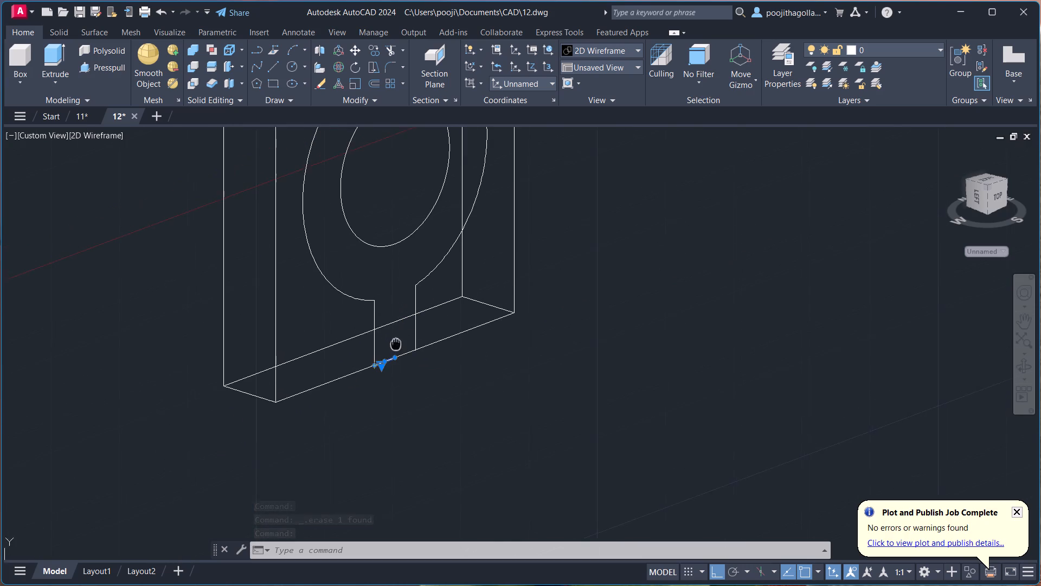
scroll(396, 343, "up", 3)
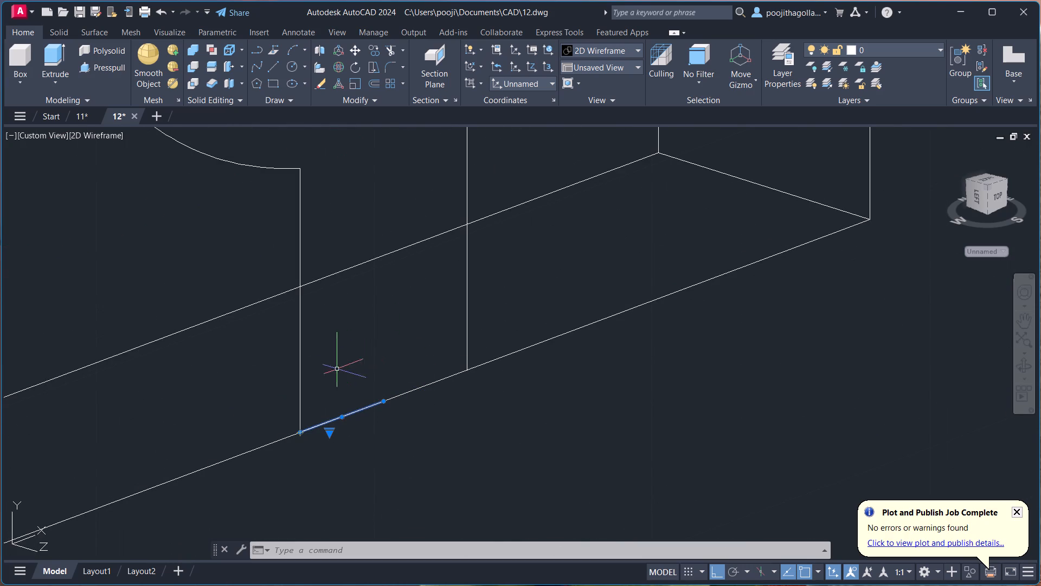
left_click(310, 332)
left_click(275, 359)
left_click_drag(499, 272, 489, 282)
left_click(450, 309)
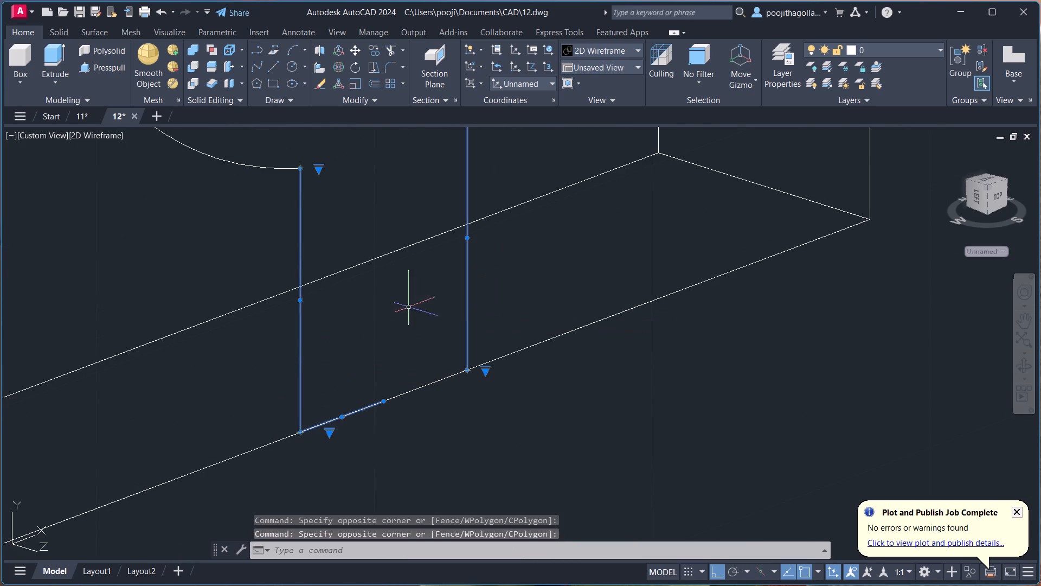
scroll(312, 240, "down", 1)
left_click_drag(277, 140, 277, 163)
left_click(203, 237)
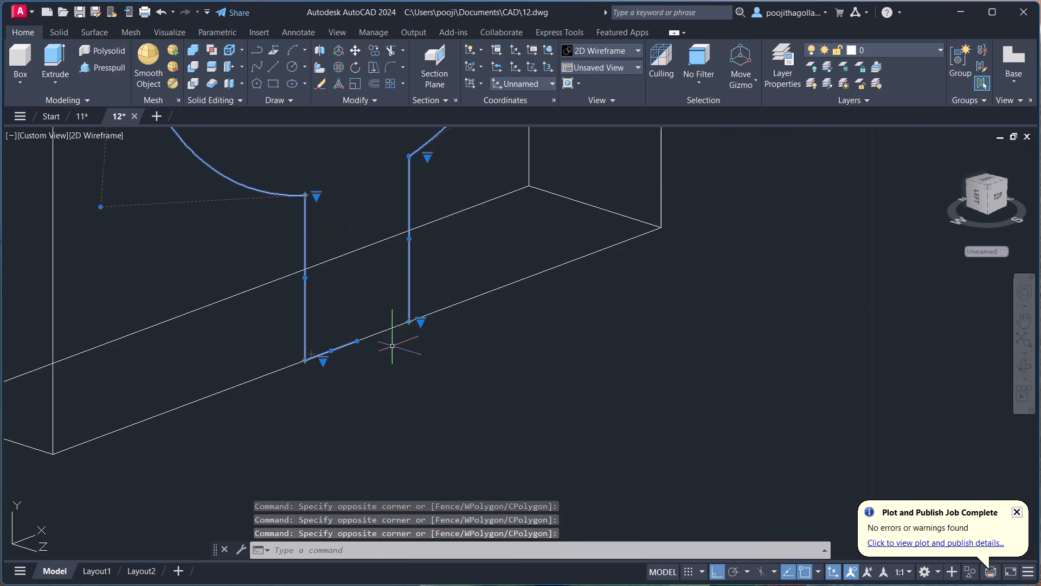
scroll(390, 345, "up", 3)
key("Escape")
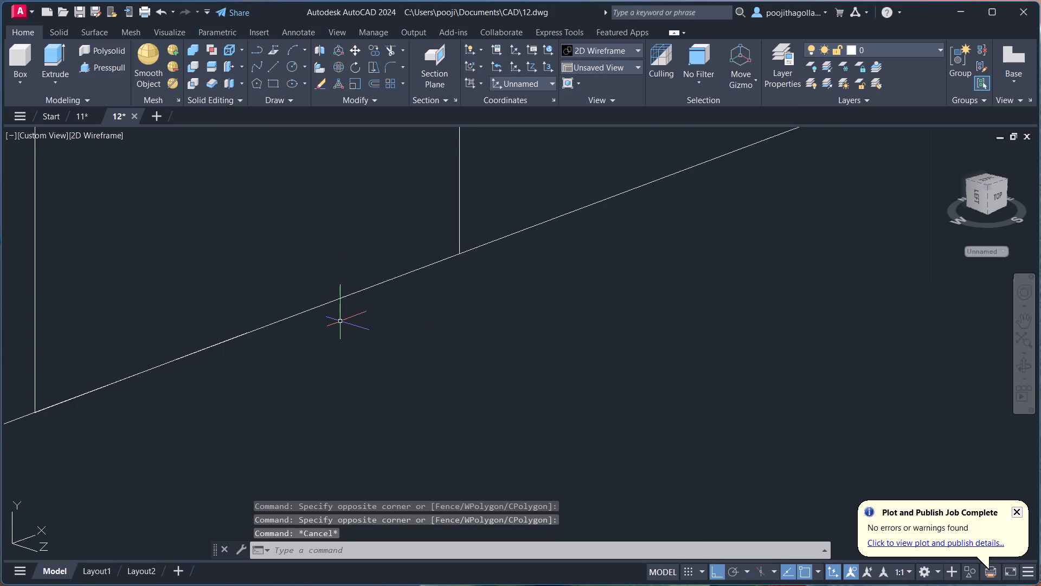
Draw a 3-unit line along the plate's front bottom edge from the existing bottom segment's end to the right slot side's lower end.
key("k")
key("BackSpace")
key("l")
key("Return")
key("Escape")
key("l")
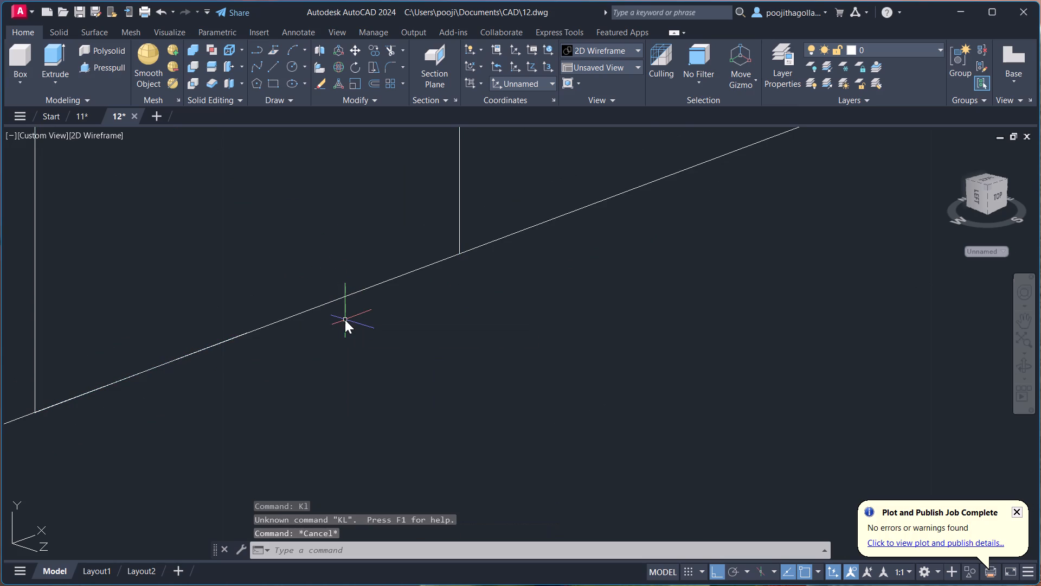
key("Return")
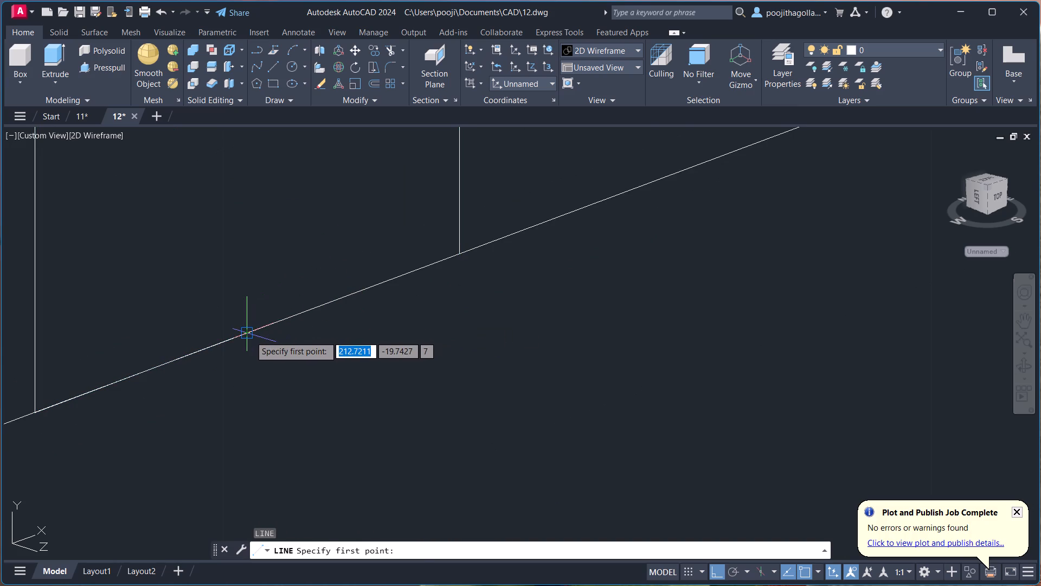
left_click(250, 336)
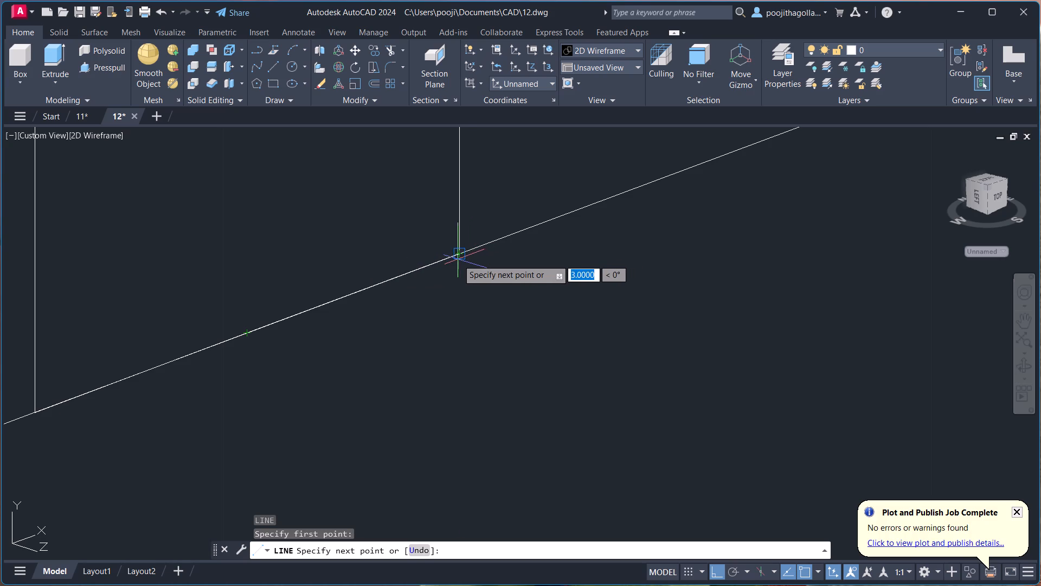
left_click(458, 257)
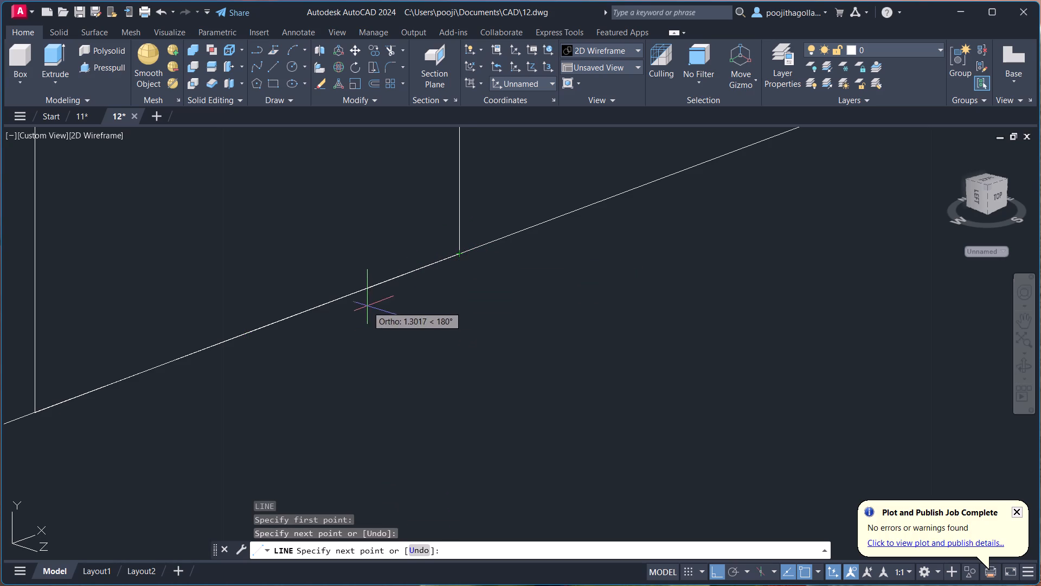
key("Escape")
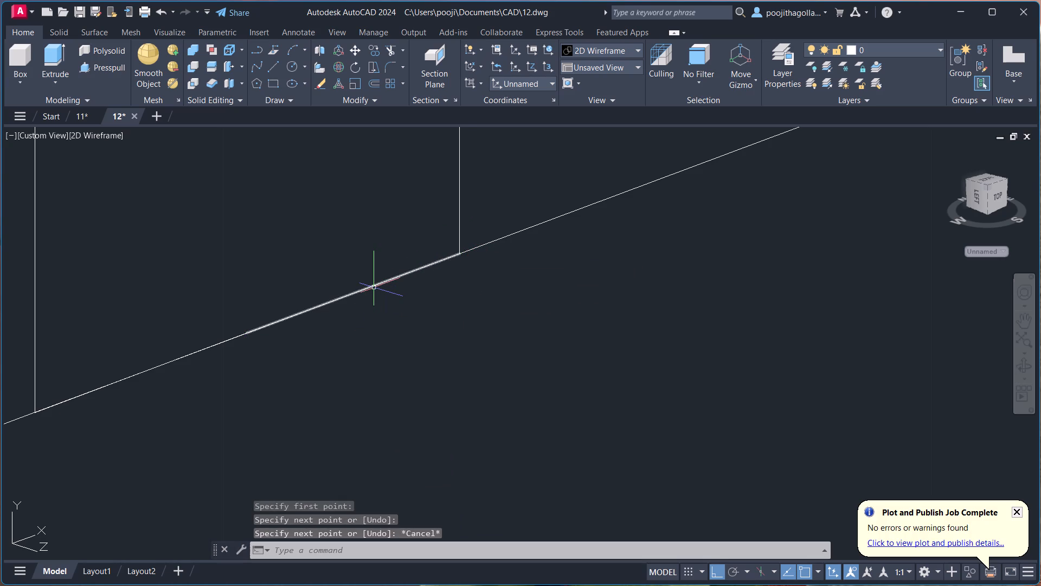
Join the two front bottom segments, both slot sides and the outer arc into a single closed outline.
left_click(374, 288)
left_click(213, 345)
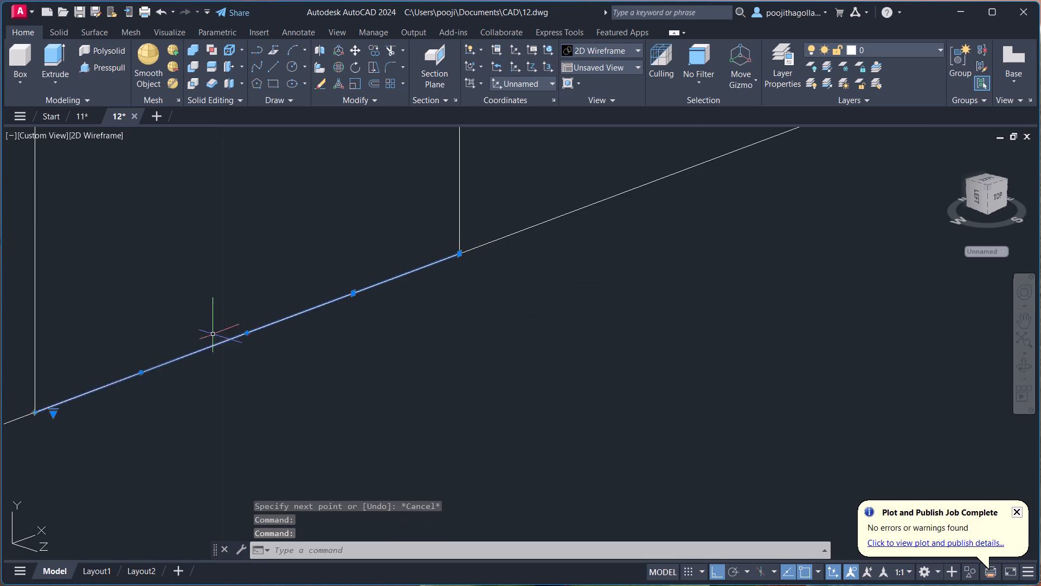
scroll(216, 306, "down", 2)
left_click_drag(184, 236, 176, 240)
left_click(99, 285)
left_click_drag(325, 199, 320, 203)
left_click(268, 233)
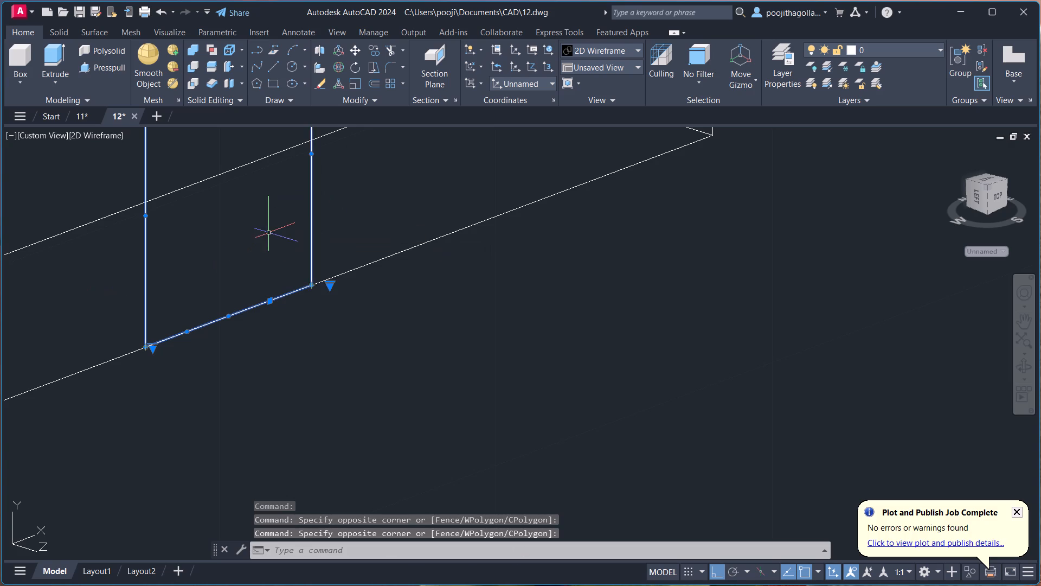
scroll(277, 228, "down", 3)
middle_click_drag(281, 214, 313, 389)
left_click_drag(258, 333, 248, 345)
left_click(204, 387)
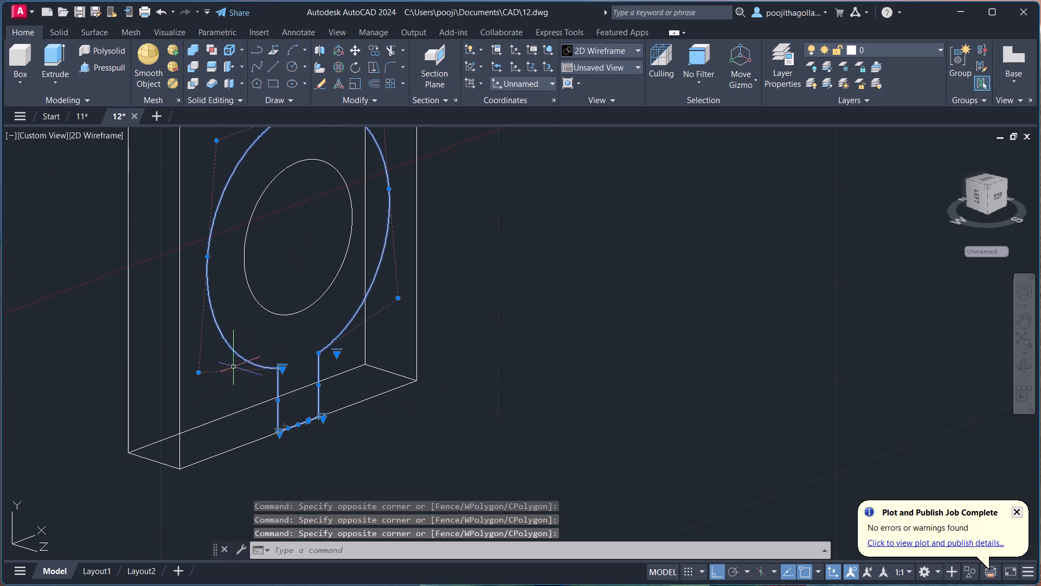
key("j")
key("Return")
Press-pull the closed circle-and-slot outline outward from the plate's front face by 8.
scroll(307, 333, "up", 1)
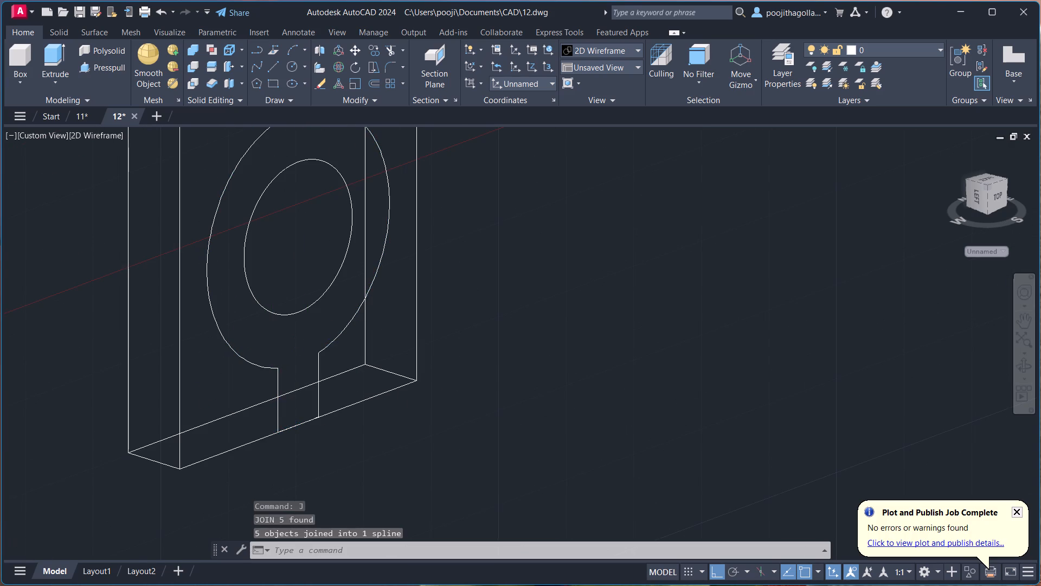
scroll(309, 339, "down", 1)
left_click(104, 70)
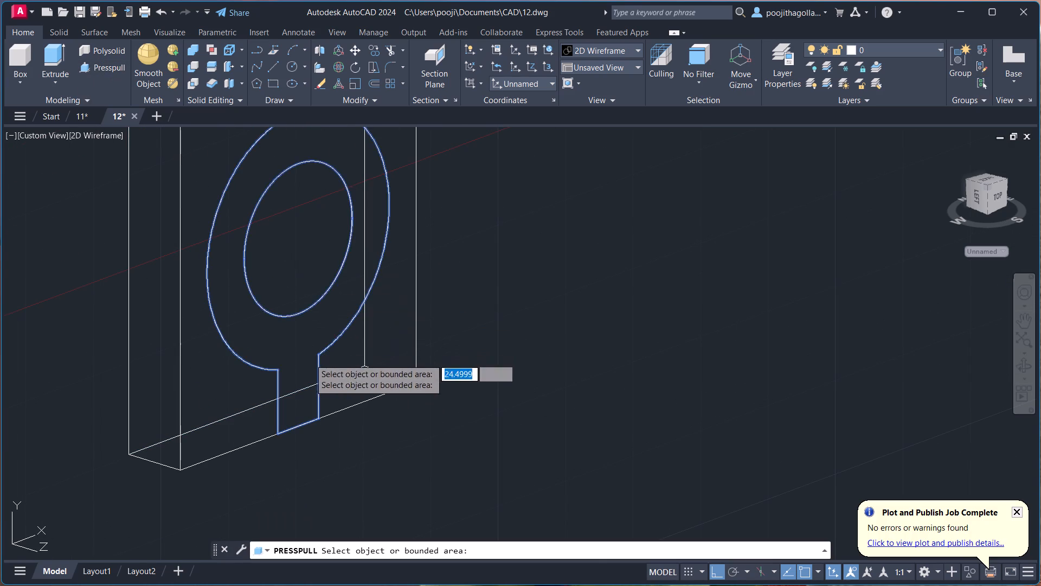
left_click(295, 361)
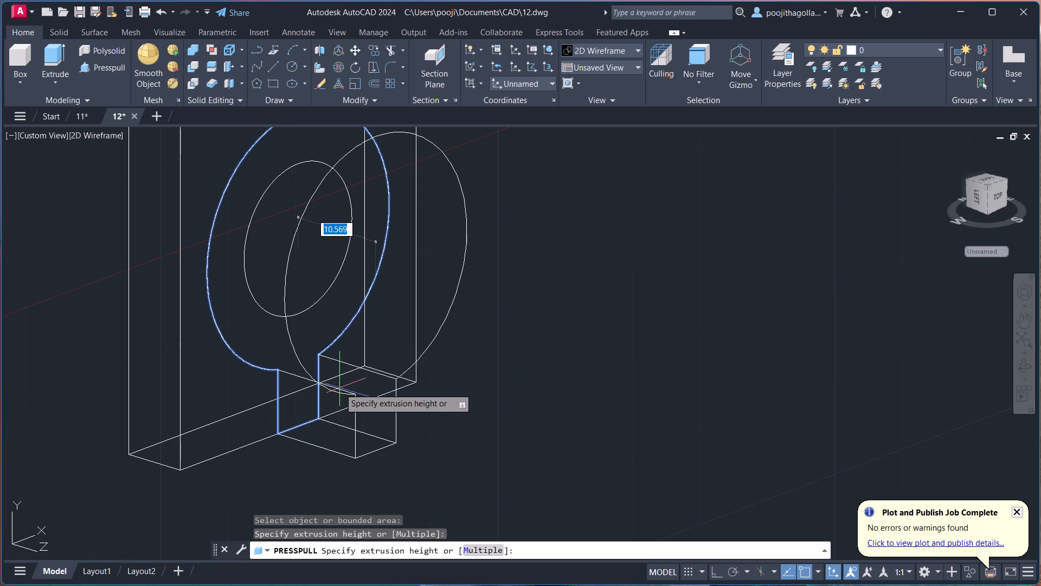
key("8")
key("Return")
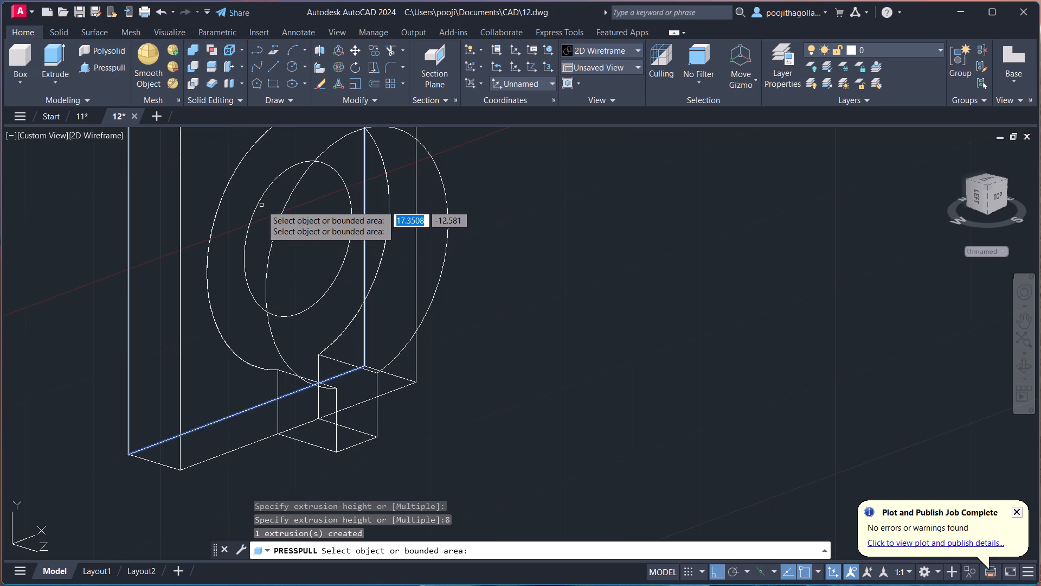
middle_click_drag(236, 222, 329, 256, "shift")
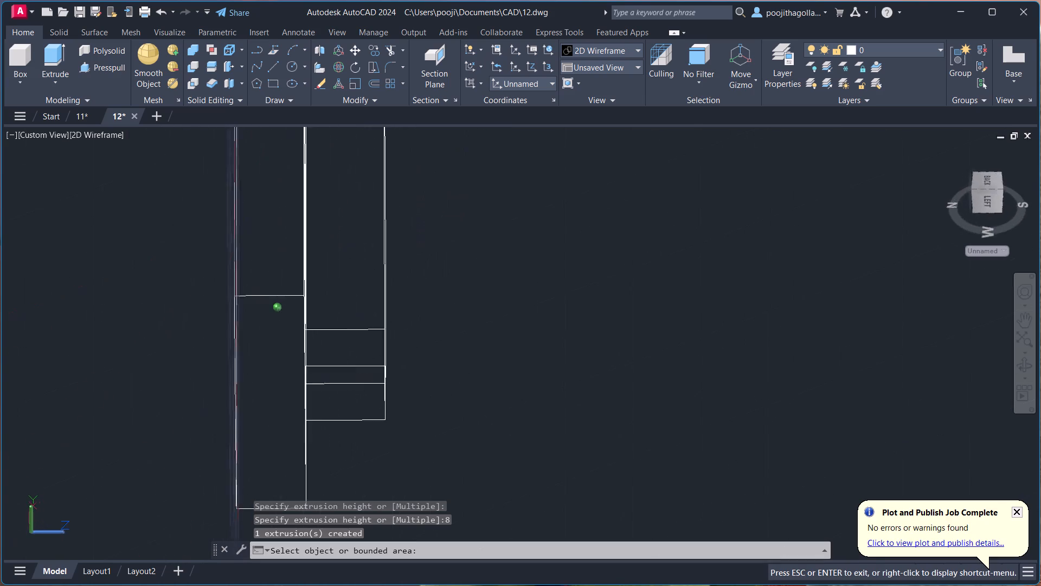
Examine the circle-and-slot extrusion from several angles in the Shaded with edges style and return to 2D Wireframe.
middle_click_drag(329, 256, 388, 251, "shift")
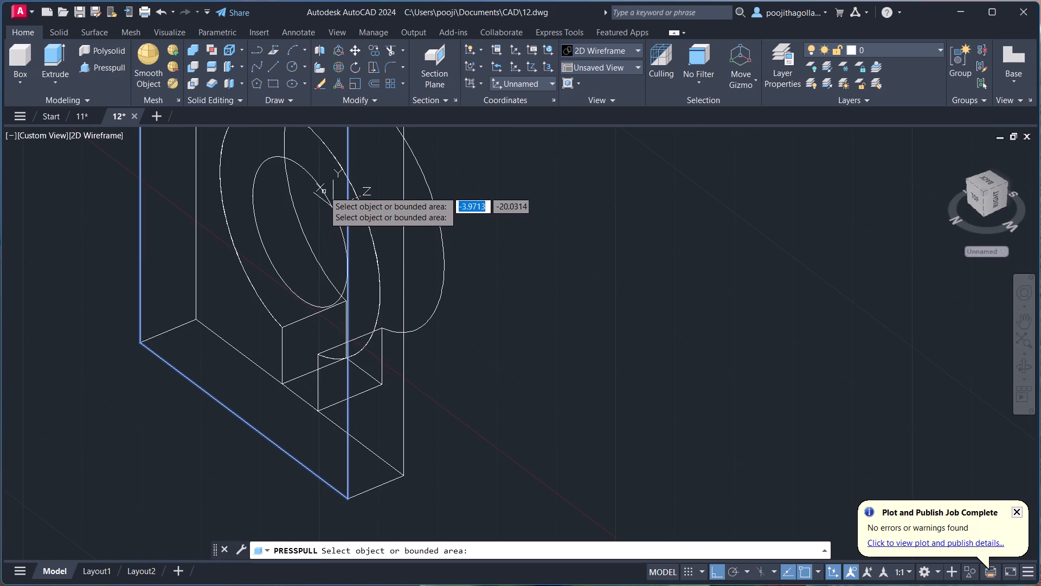
scroll(297, 168, "up", 3)
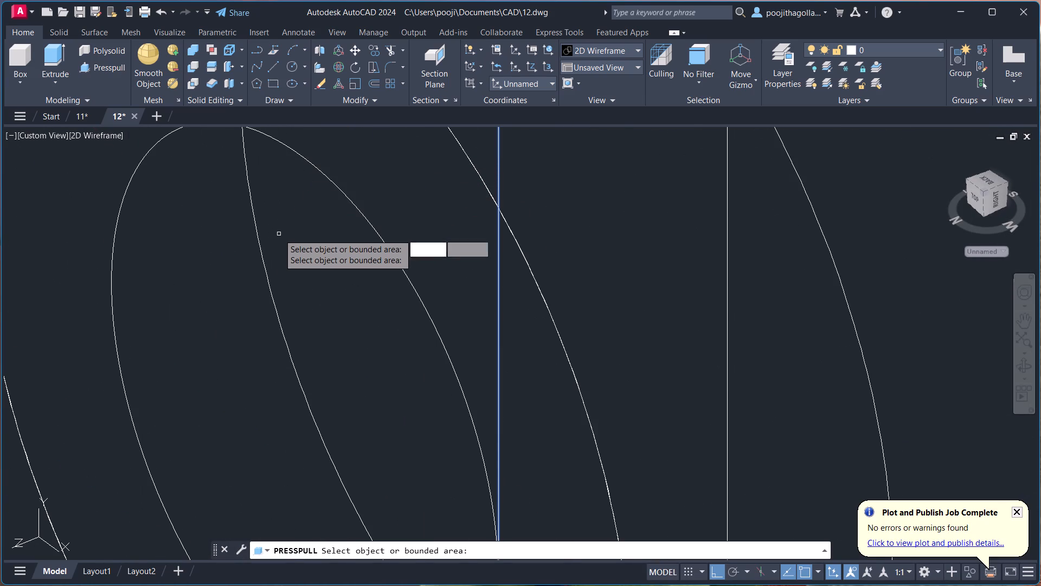
scroll(279, 234, "down", 3)
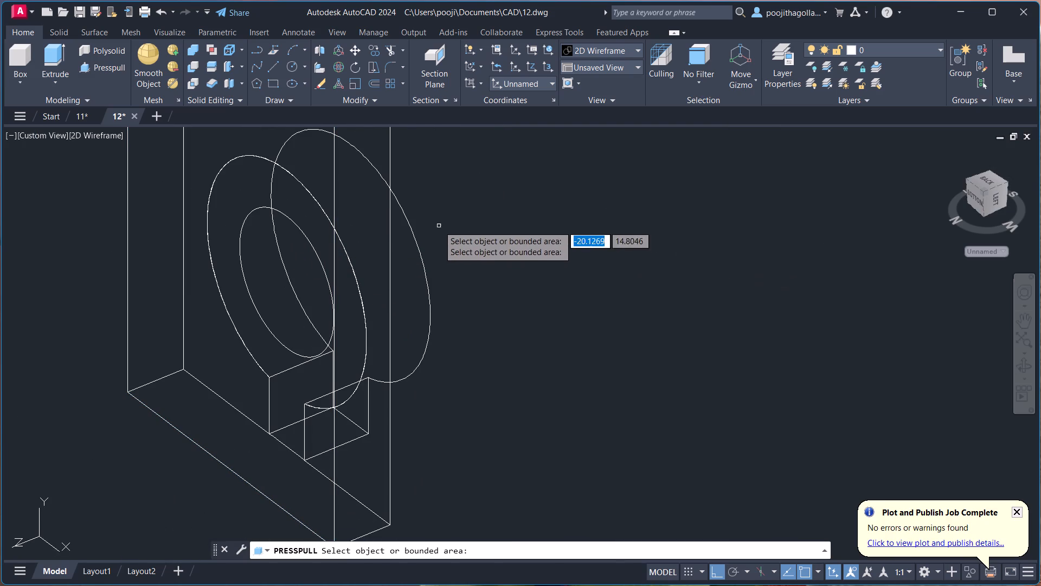
key("Escape")
left_click(86, 129)
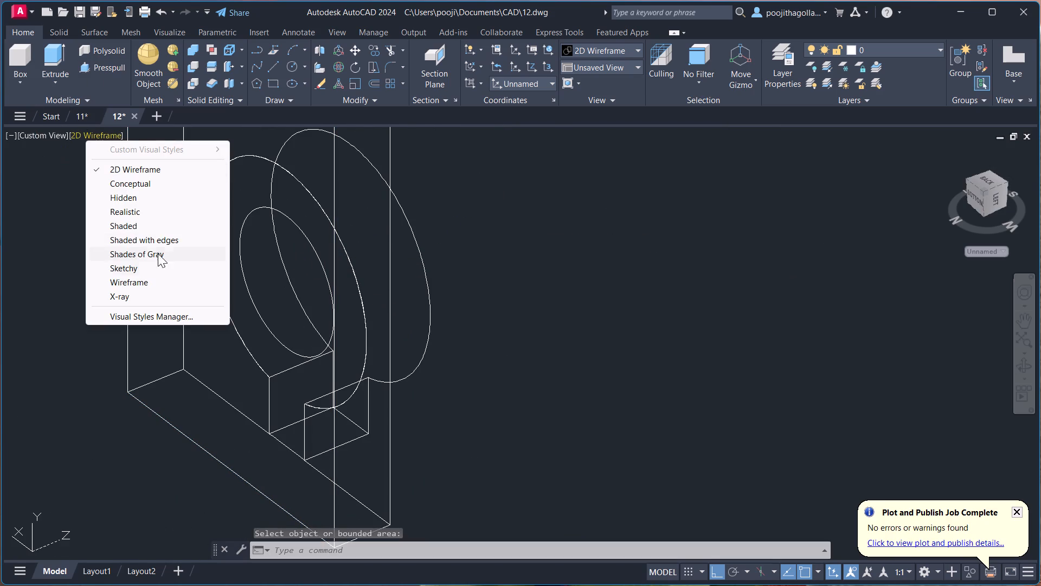
left_click(163, 246)
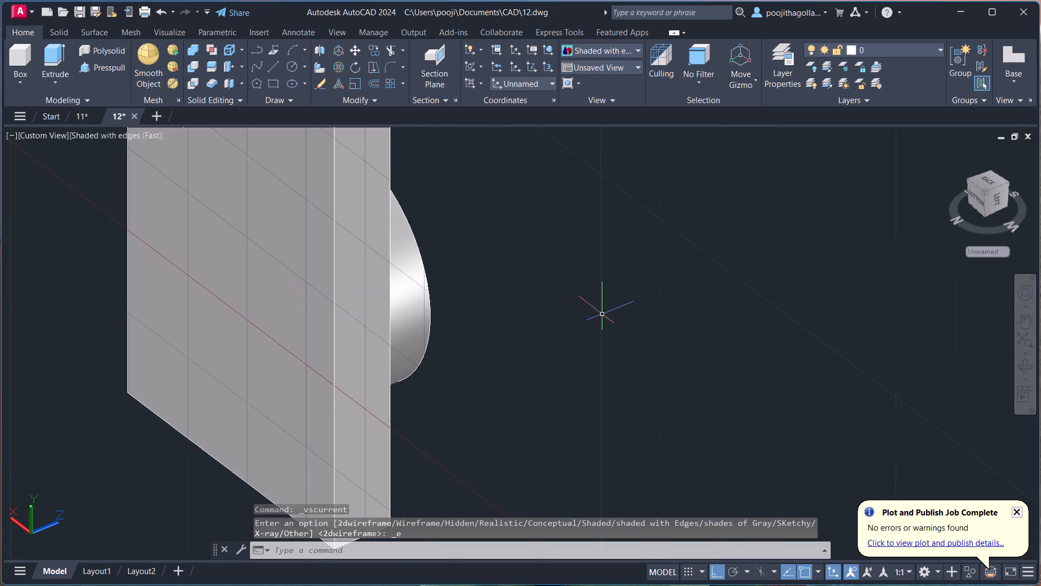
middle_click_drag(718, 317, 531, 314, "shift")
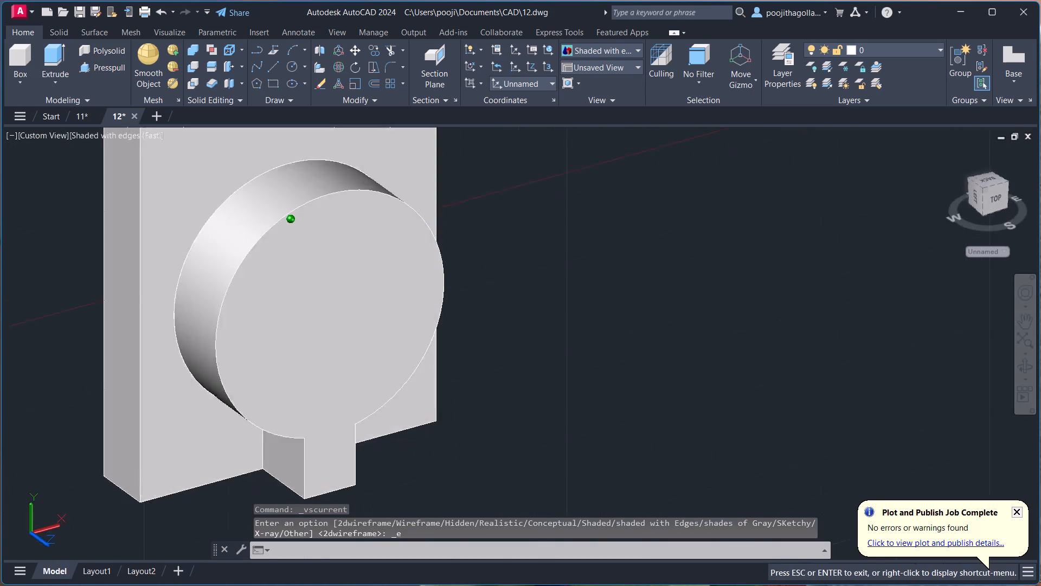
middle_click_drag(531, 314, 647, 328, "shift")
middle_click_drag(543, 258, 478, 266, "shift")
left_click(97, 129)
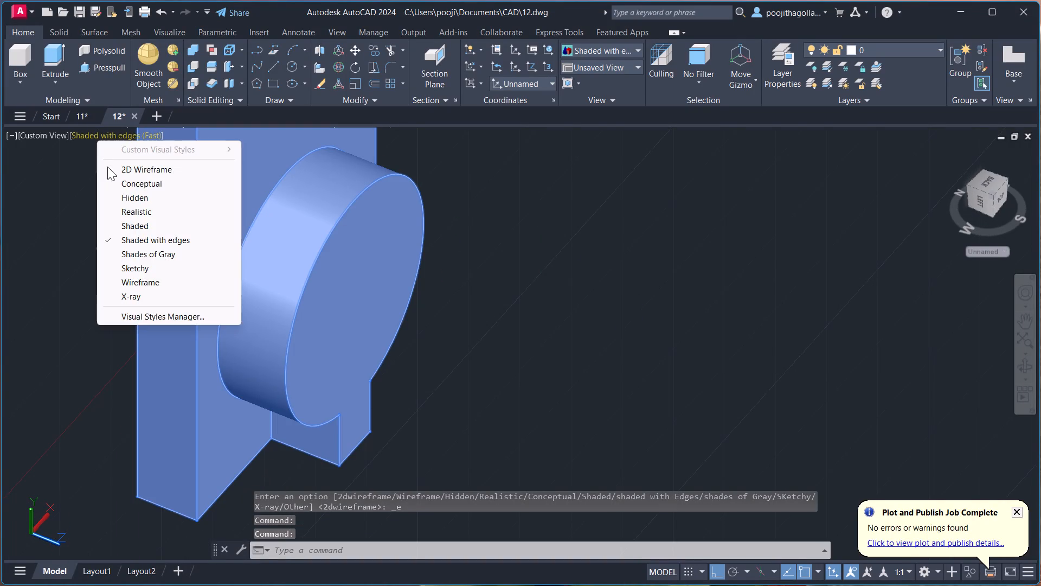
left_click(143, 165)
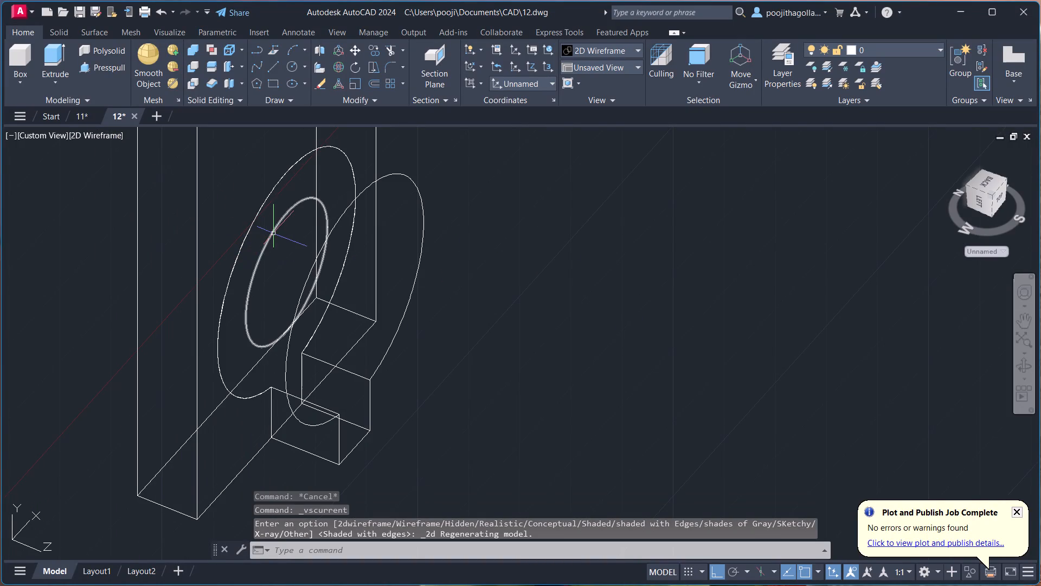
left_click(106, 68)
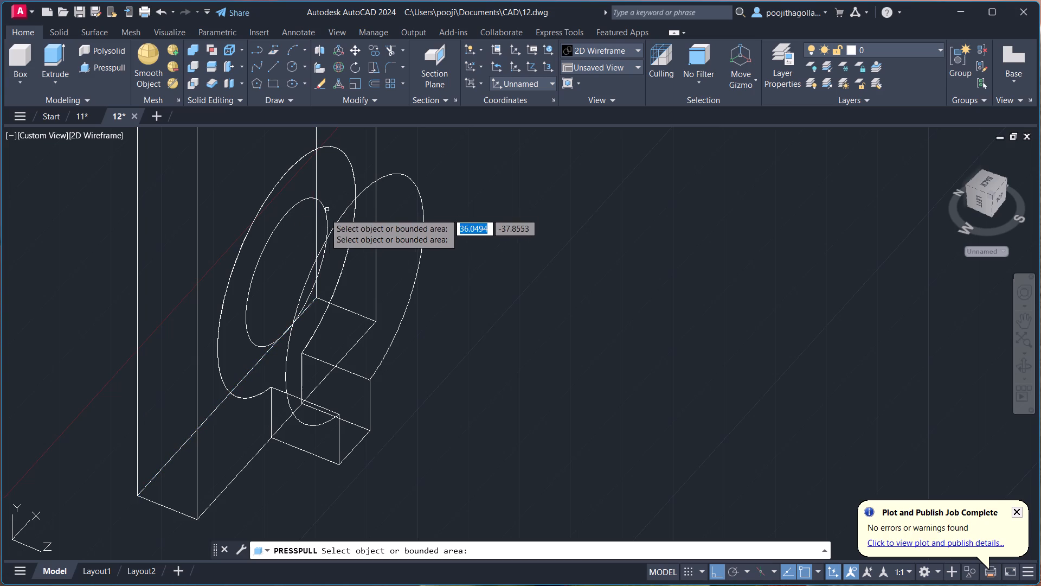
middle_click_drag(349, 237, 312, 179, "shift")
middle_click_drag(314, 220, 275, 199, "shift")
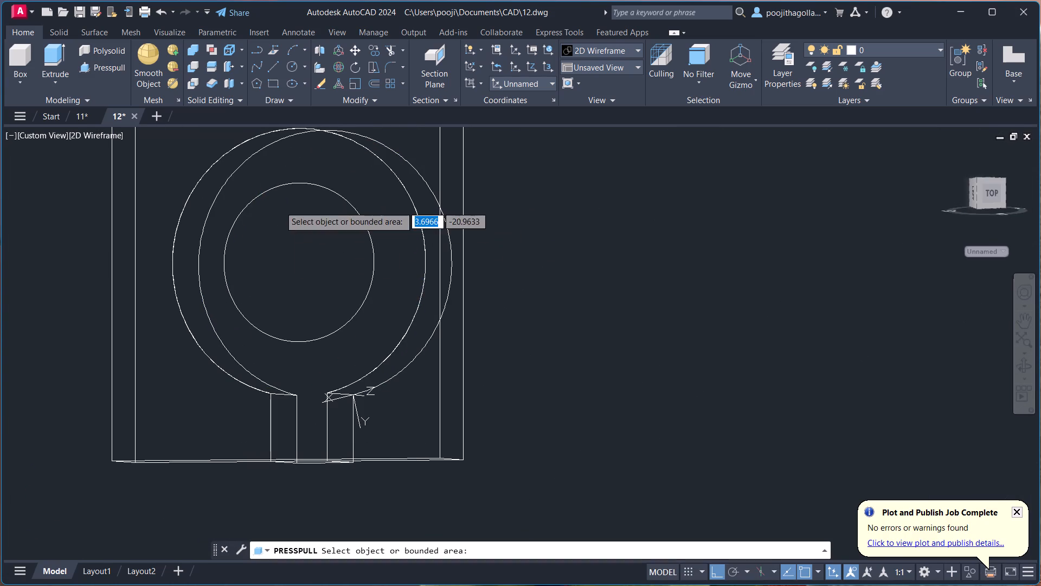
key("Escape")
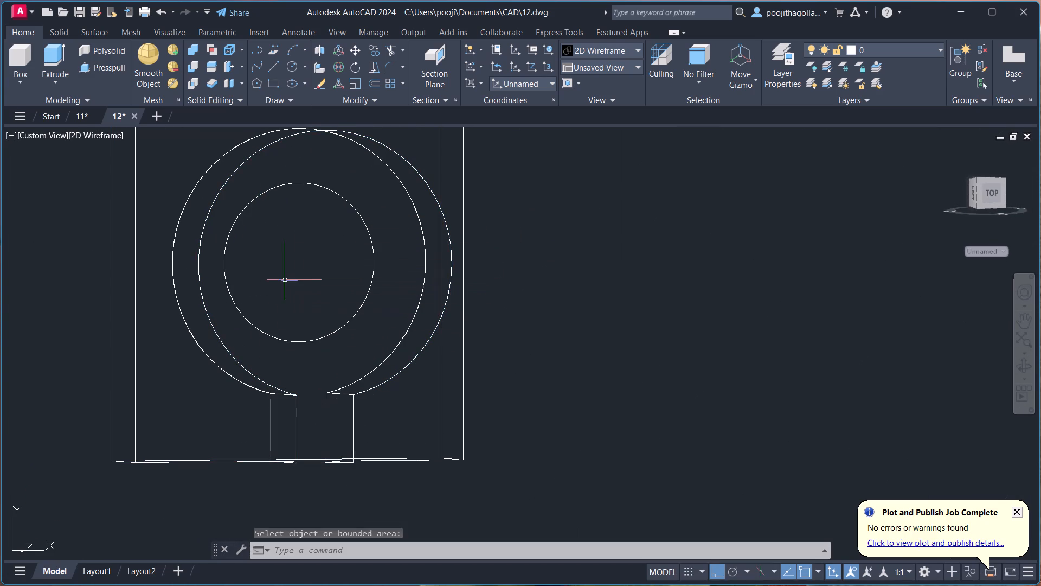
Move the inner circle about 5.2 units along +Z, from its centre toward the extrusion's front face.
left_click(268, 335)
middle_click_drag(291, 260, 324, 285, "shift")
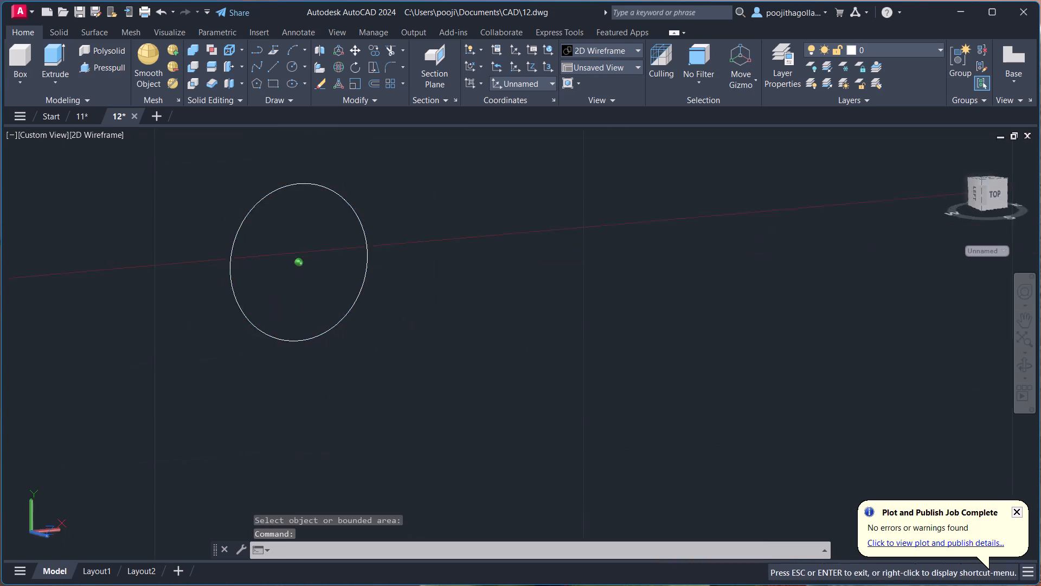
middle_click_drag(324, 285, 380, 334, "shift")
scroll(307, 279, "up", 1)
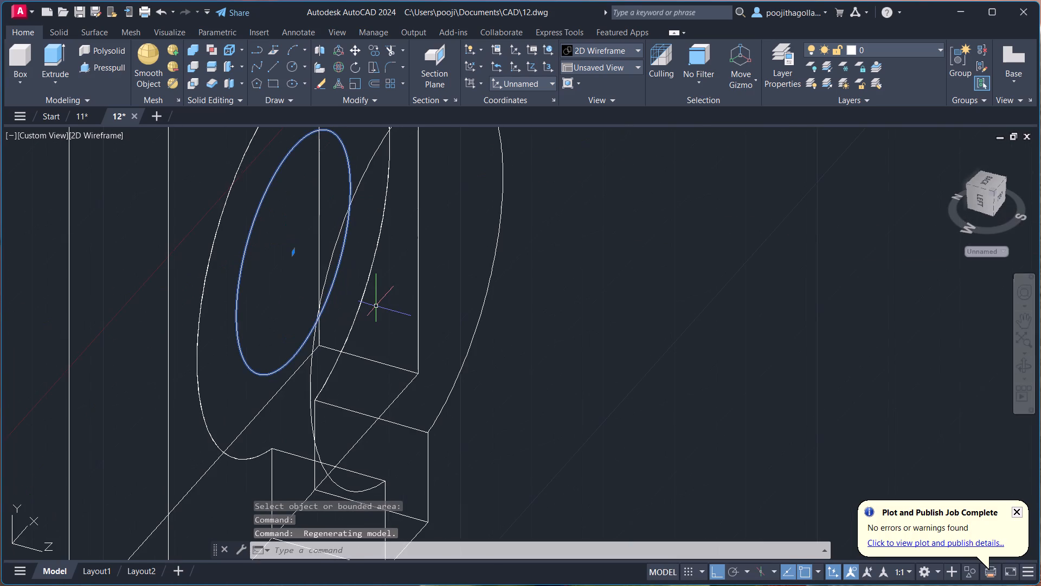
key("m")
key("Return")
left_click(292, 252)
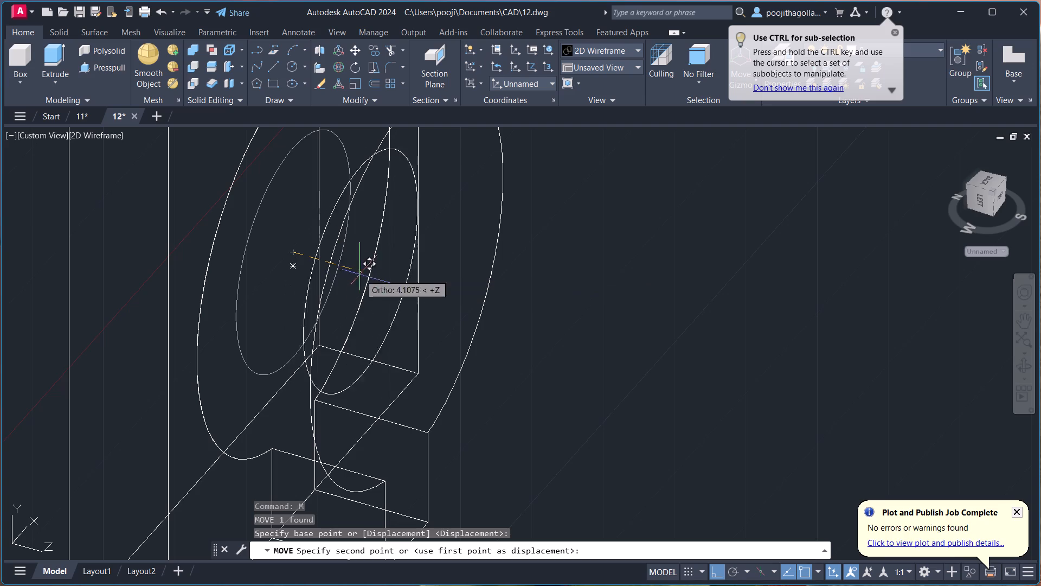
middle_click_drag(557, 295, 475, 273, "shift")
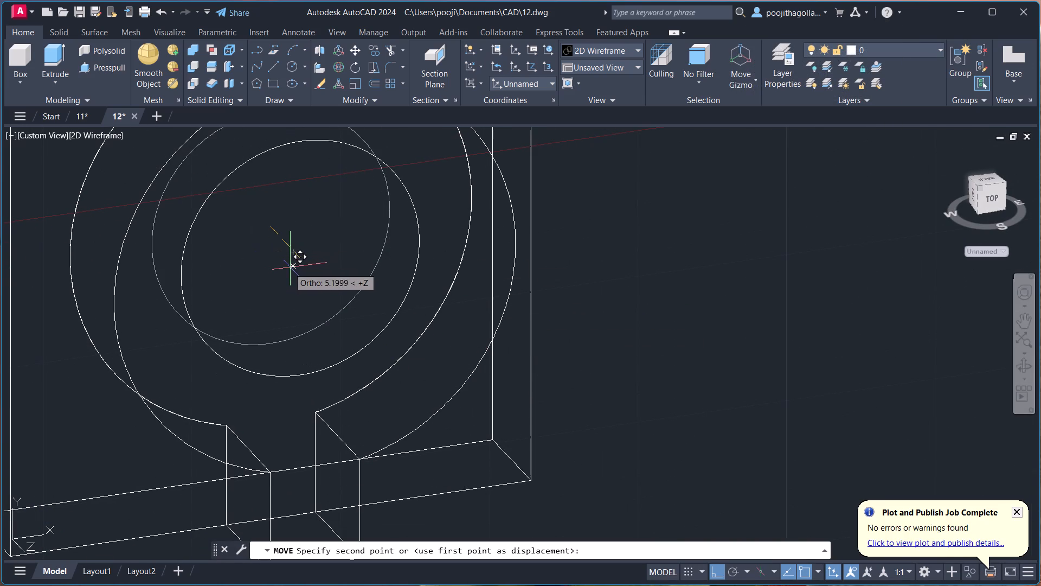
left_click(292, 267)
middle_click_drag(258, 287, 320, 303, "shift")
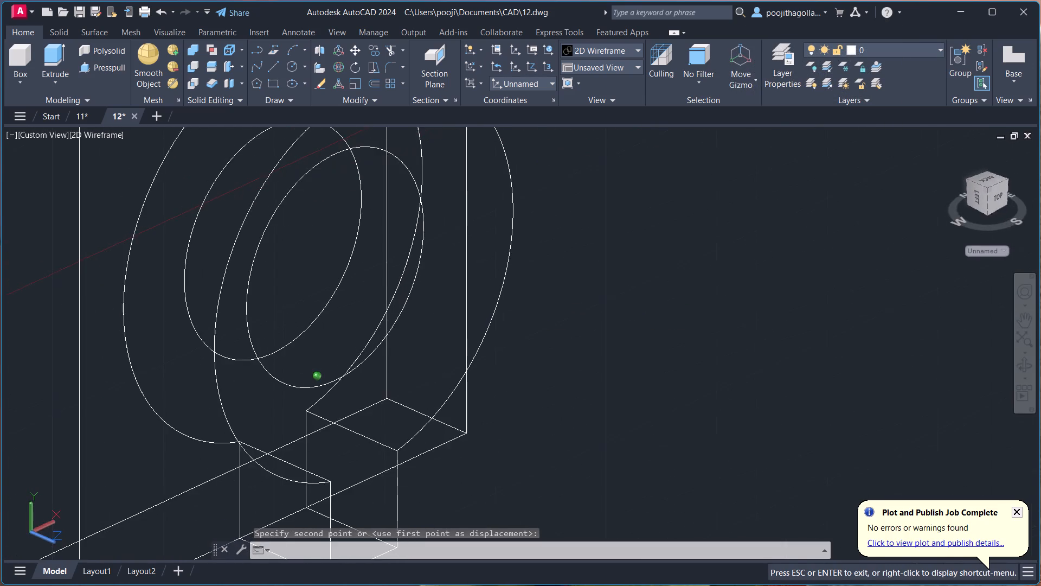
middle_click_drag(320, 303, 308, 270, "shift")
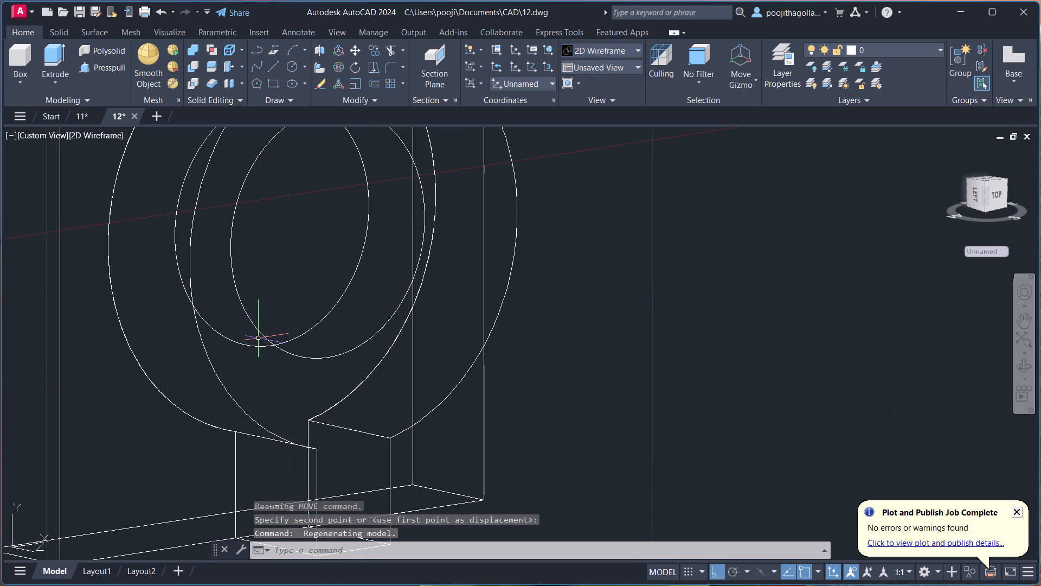
Delete both inner circles inside the circle-and-slot extrusion.
left_click(257, 328)
left_click(235, 345)
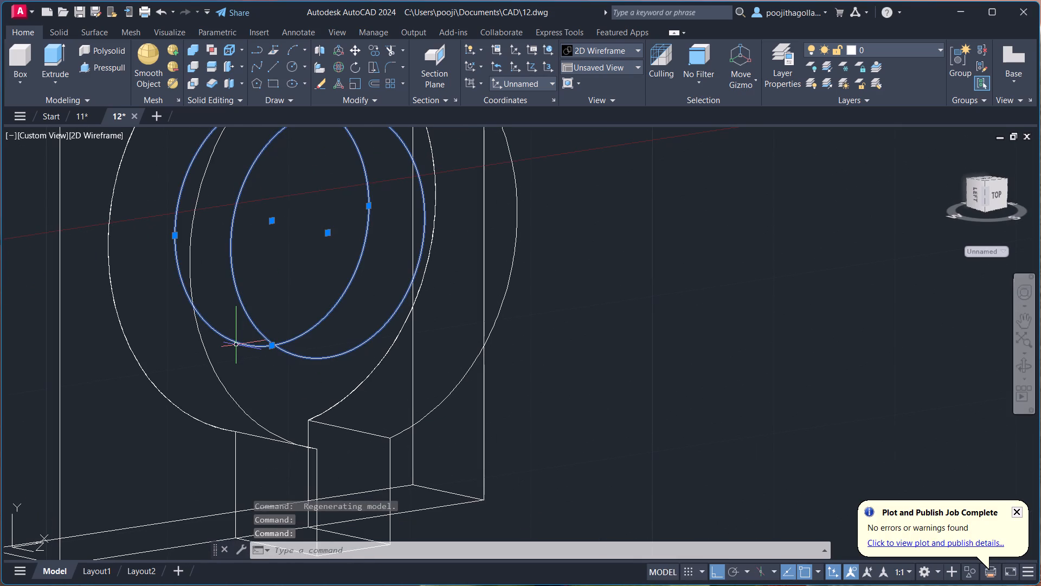
key("Delete")
Switch the model's visual style to Shades of Gray.
scroll(288, 341, "down", 2)
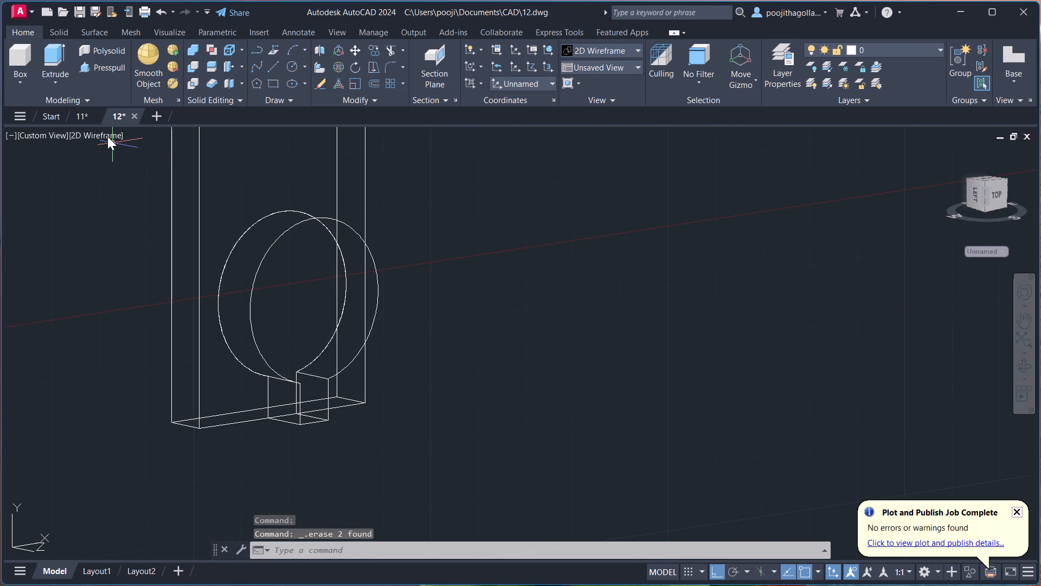
left_click(107, 136)
left_click(172, 255)
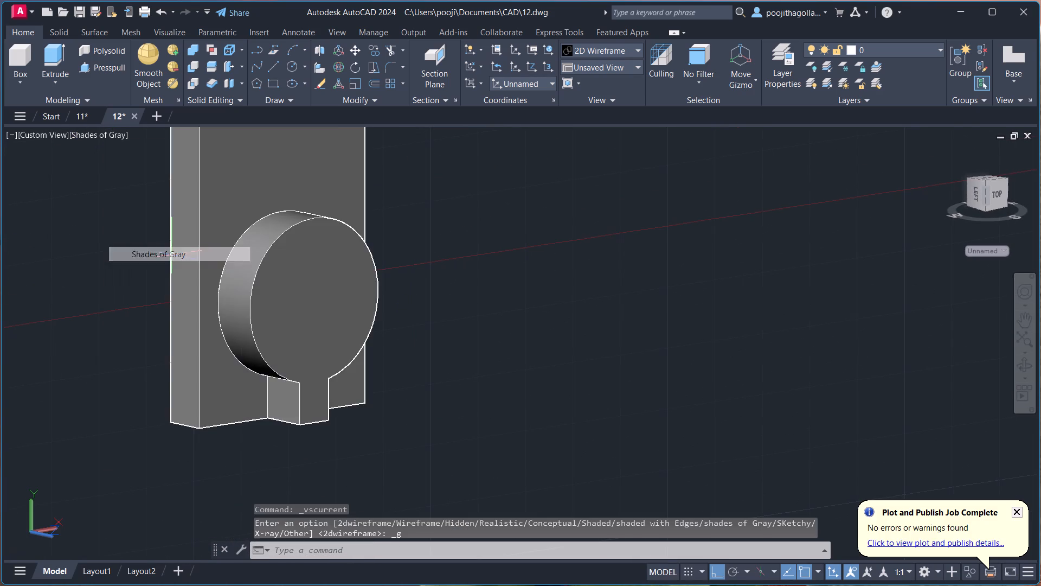
Draw a radius-8 circle on the front face of the circle-and-slot extrusion, centred on its round portion.
scroll(318, 306, "up", 1)
key("c")
key("Return")
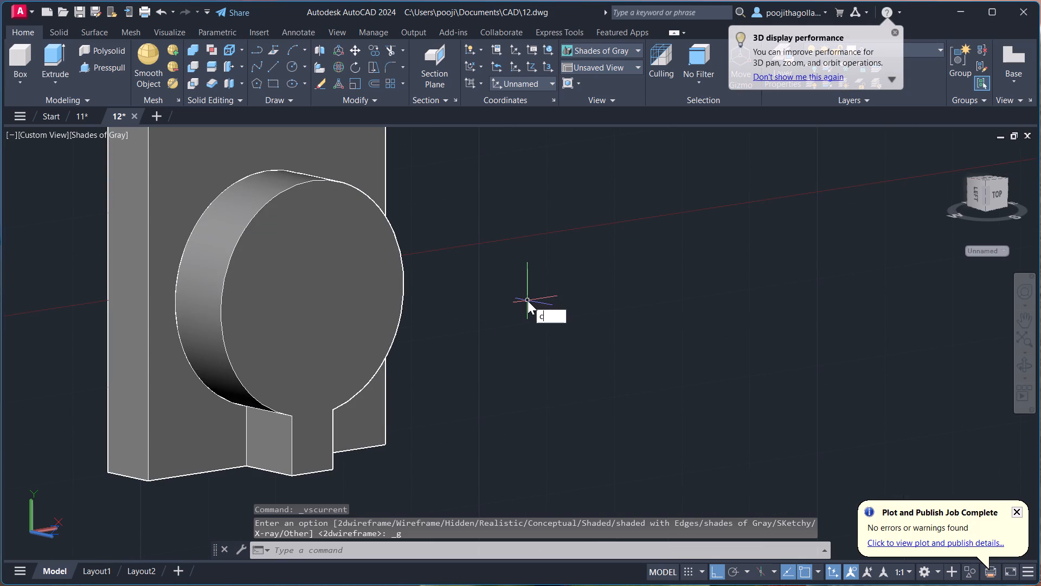
left_click(312, 307)
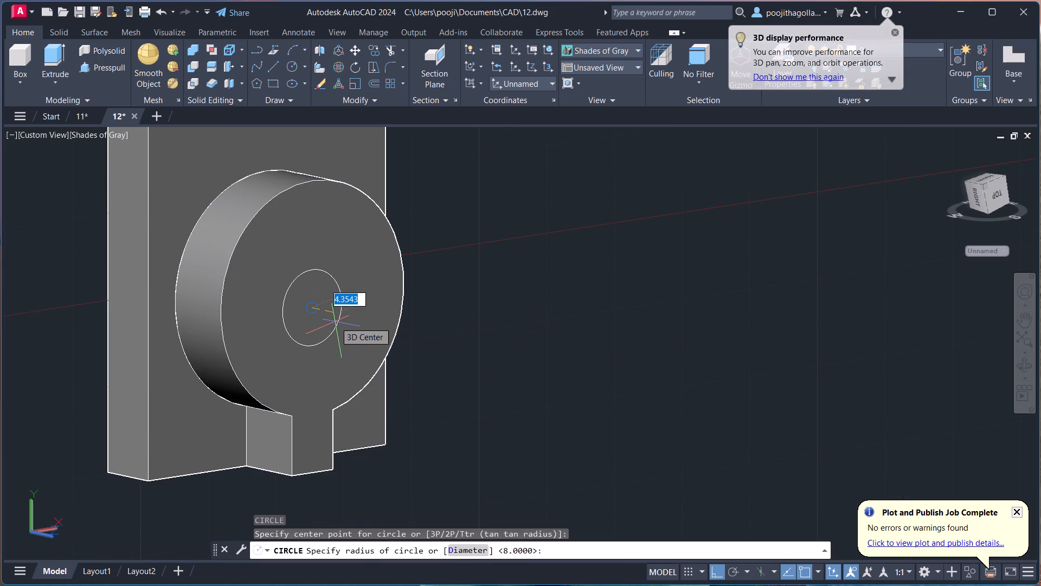
key("8")
key("Return")
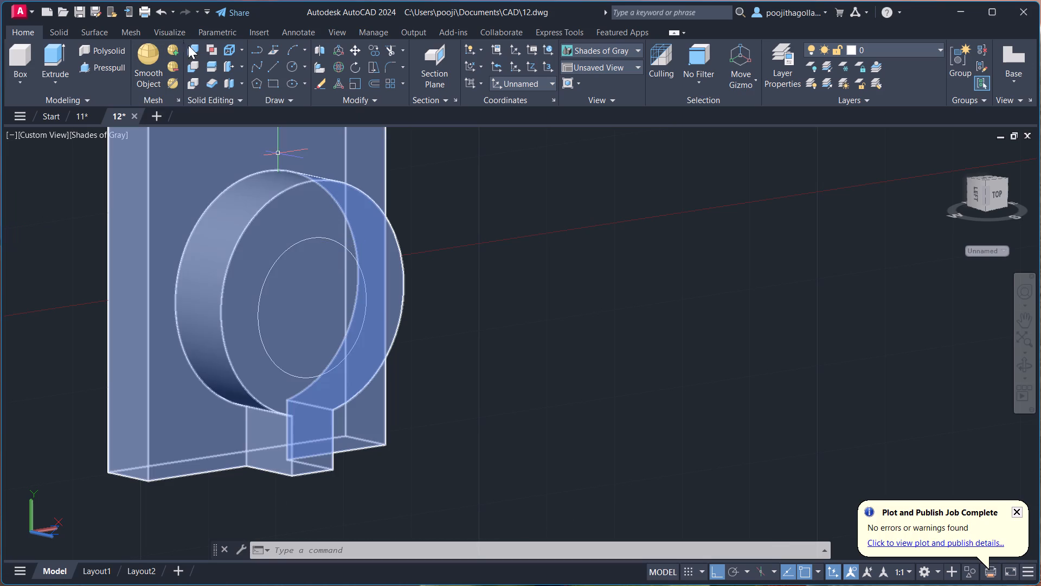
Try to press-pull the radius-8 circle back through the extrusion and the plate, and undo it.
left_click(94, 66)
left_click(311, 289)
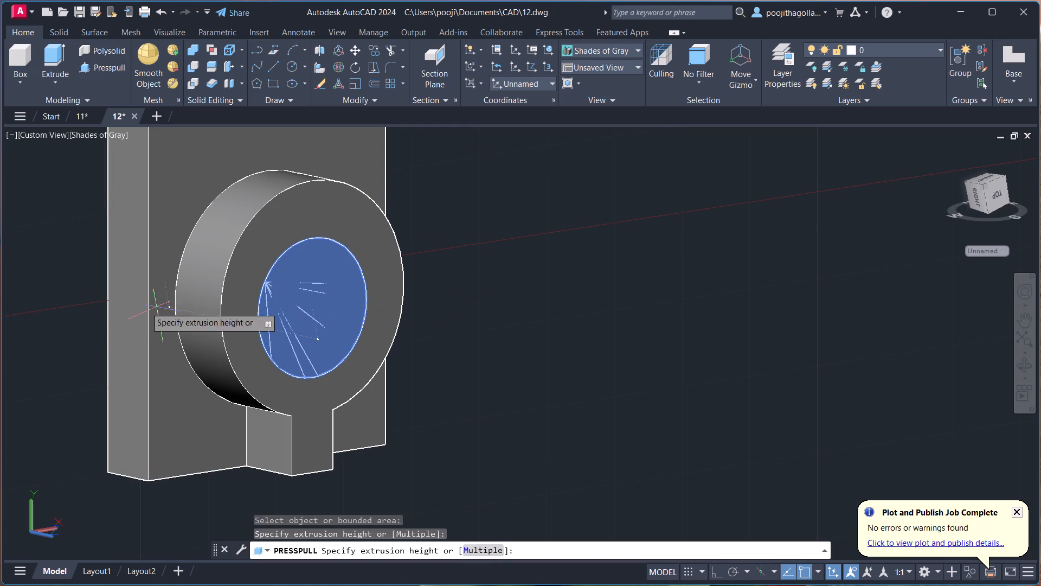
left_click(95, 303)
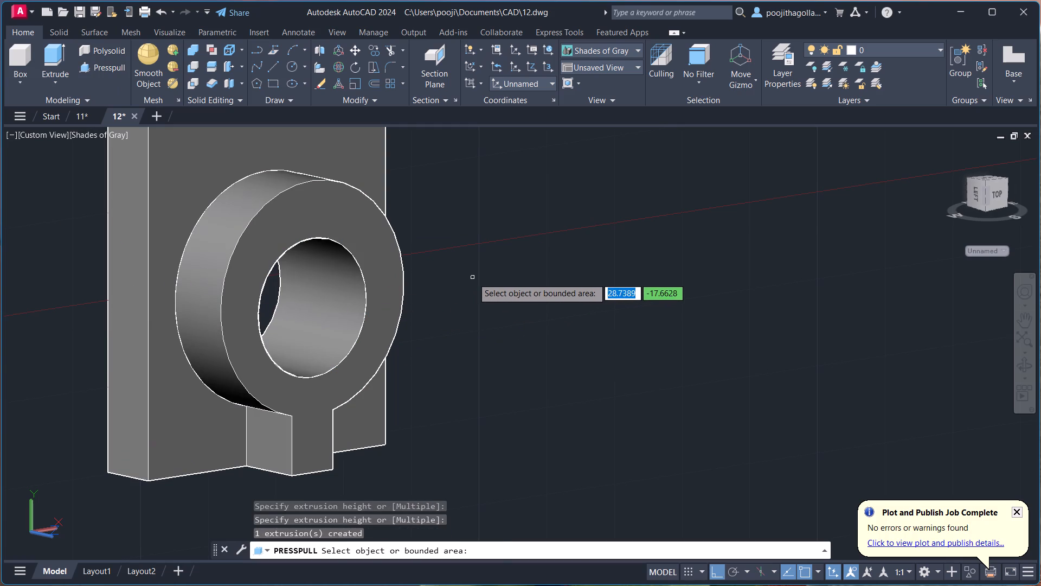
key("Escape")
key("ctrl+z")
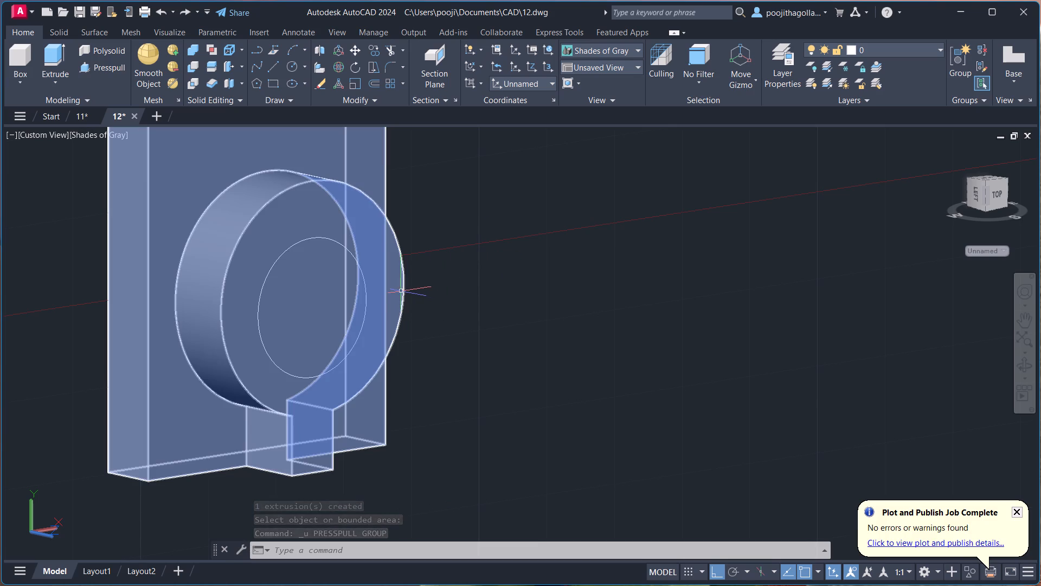
Press-pull the radius-8 circle inward by 8 to cut a hole through the round extrusion as far as the plate.
left_click(99, 64)
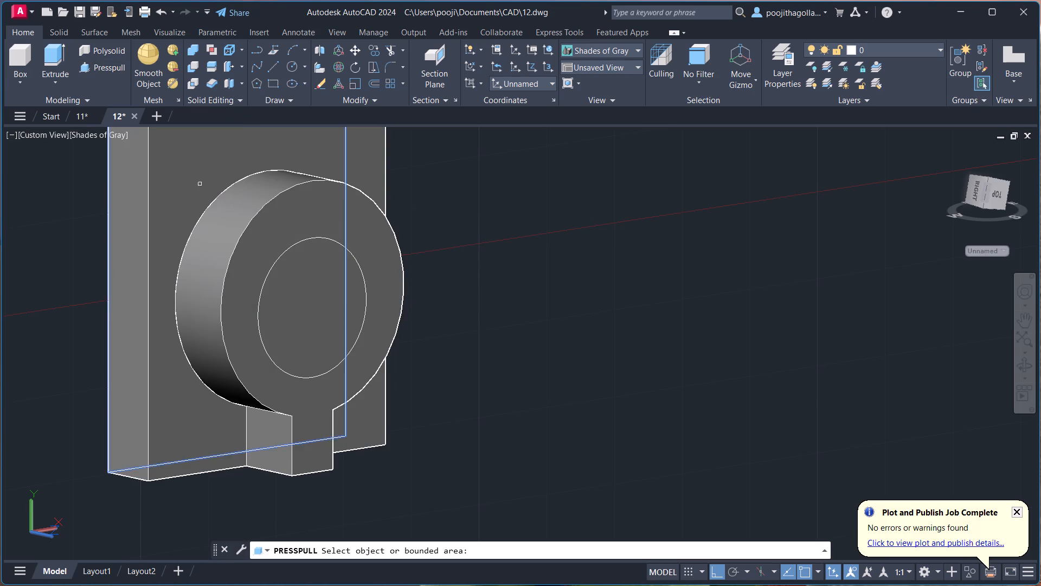
left_click(311, 294)
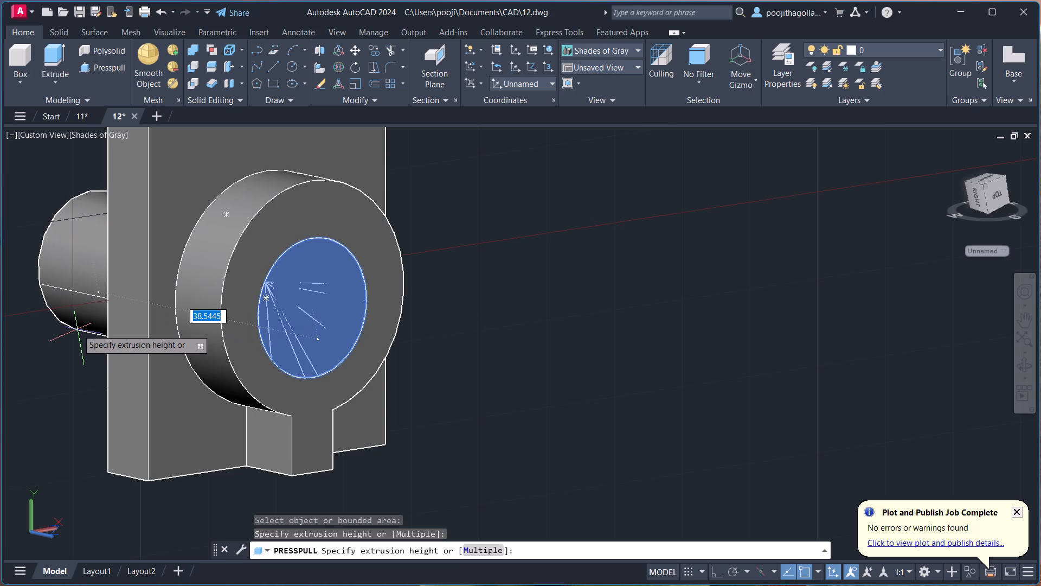
key("8")
key("Return")
key("Escape")
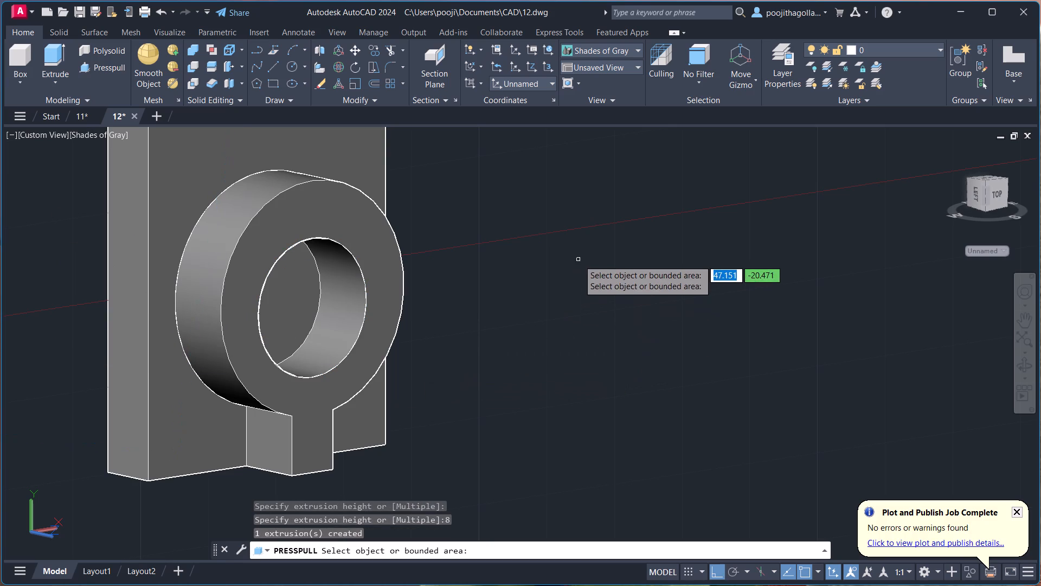
Examine the bored plate and the two-hole plate together from several distances and angles.
scroll(478, 285, "down", 1)
middle_click_drag(480, 278, 465, 306)
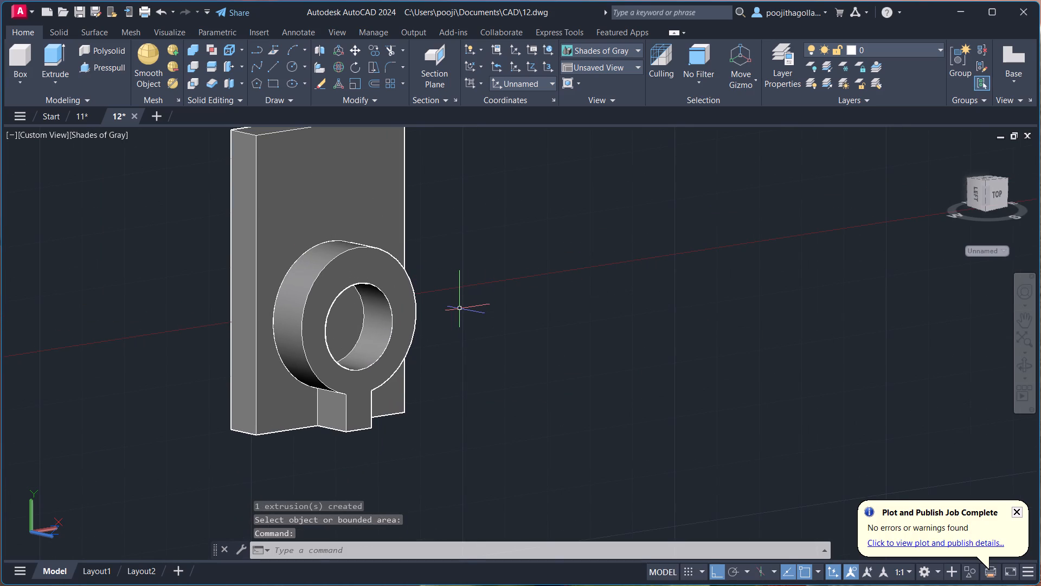
scroll(414, 302, "up", 1)
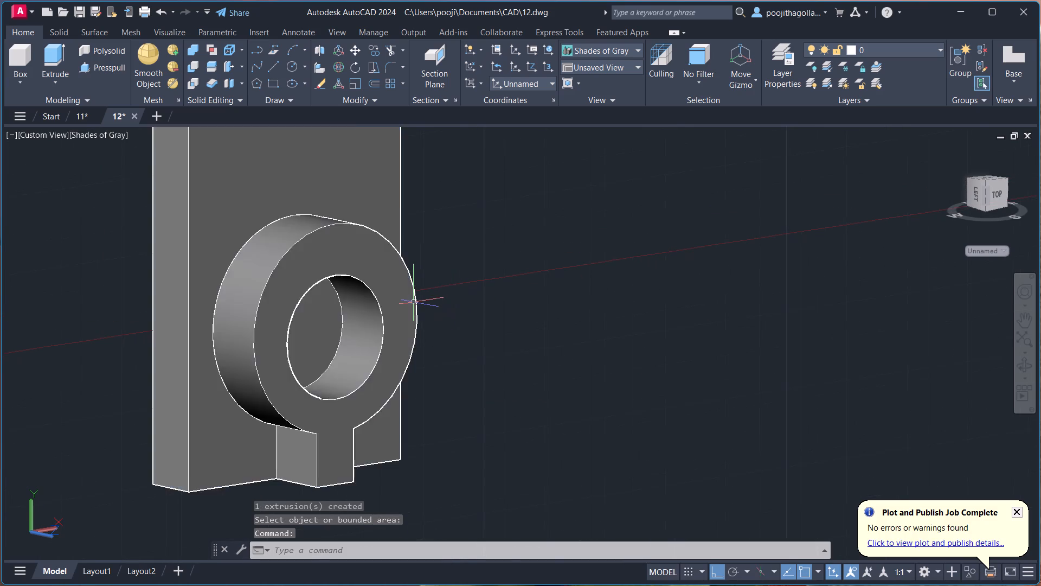
scroll(414, 302, "down", 2)
scroll(330, 334, "down", 1)
scroll(153, 337, "up", 2)
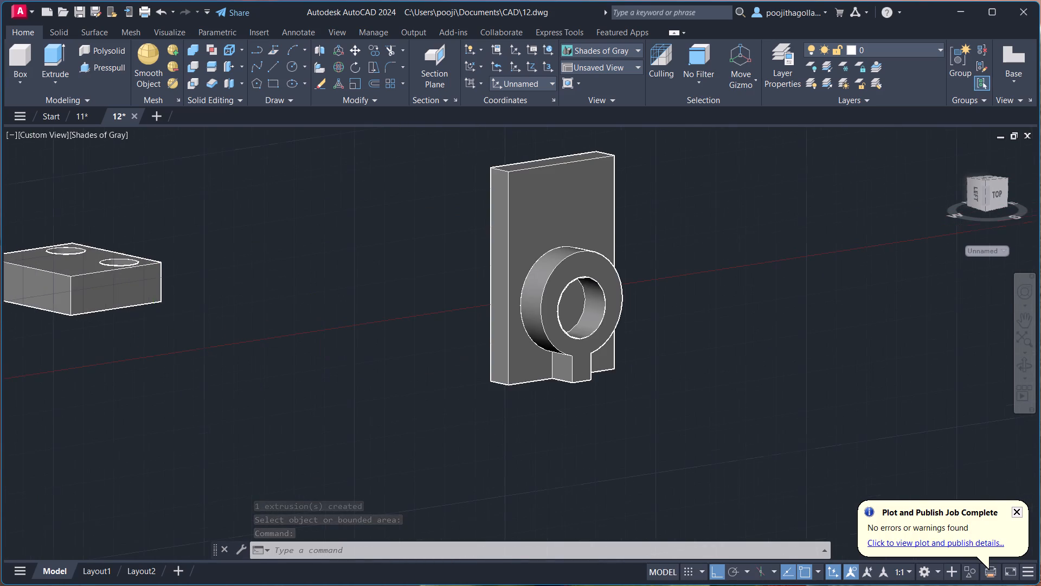
middle_click_drag(177, 311, 203, 364)
scroll(156, 343, "up", 2)
middle_click_drag(213, 322, 393, 339)
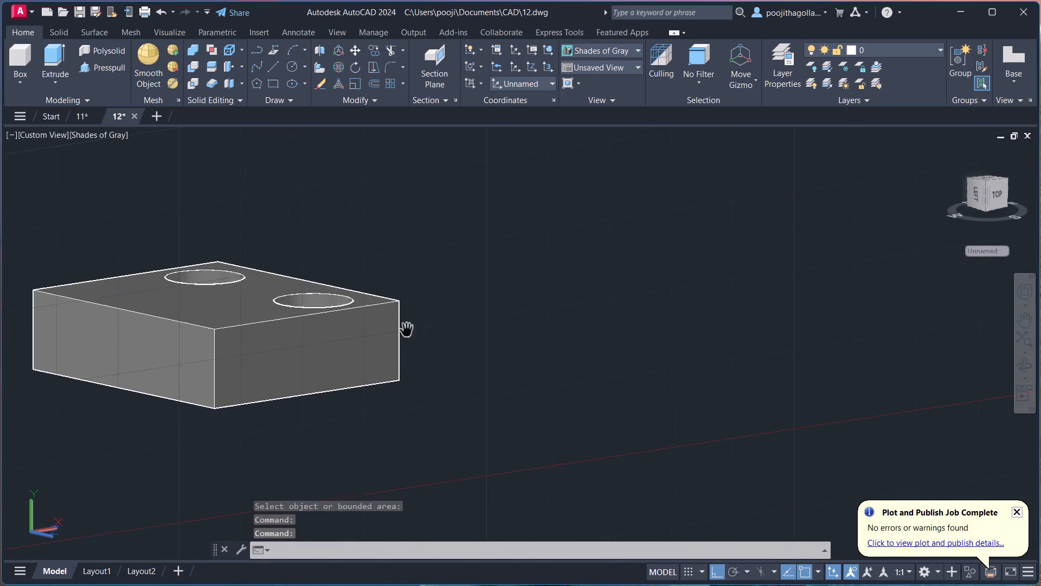
scroll(456, 307, "down", 1)
middle_click_drag(635, 314, 545, 307)
middle_click_drag(534, 282, 521, 344, "shift")
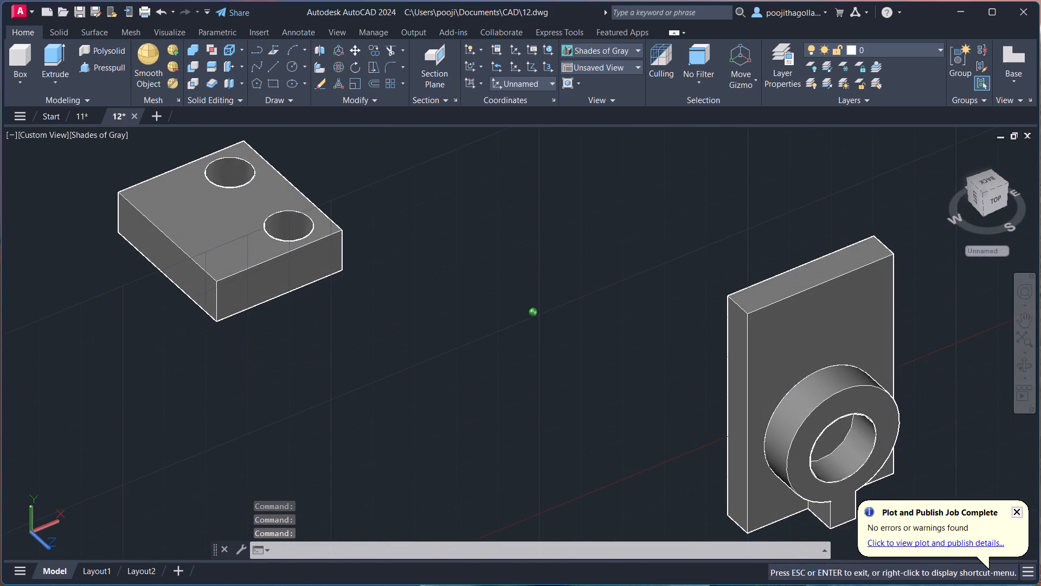
middle_click_drag(521, 344, 521, 346, "shift")
scroll(586, 335, "down", 1)
middle_click_drag(599, 334, 566, 276)
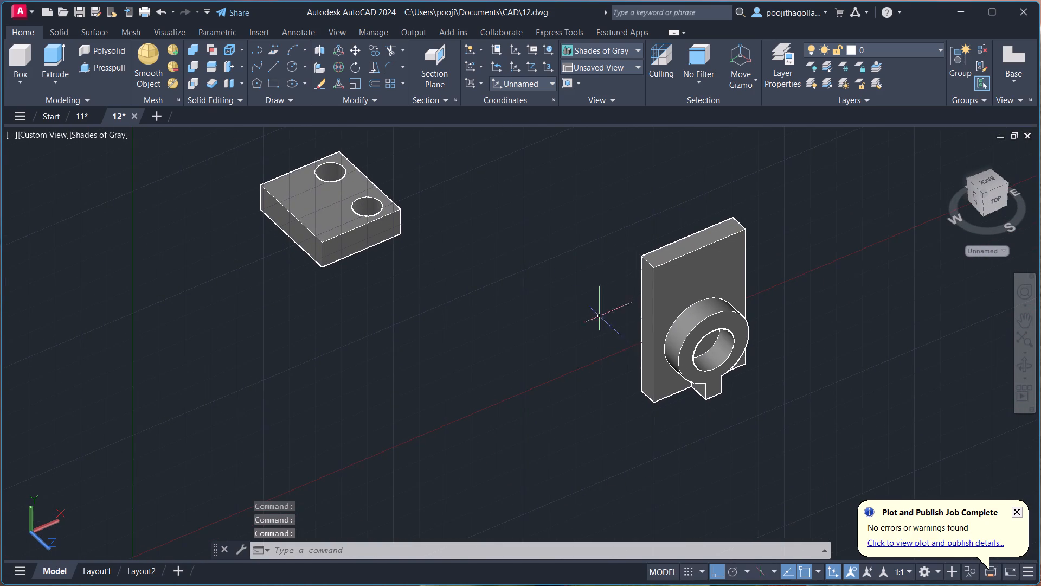
Start aligning the bossed plate with the two-hole plate, matching its bottom back corner to a top corner on the edge away from the holes.
scroll(601, 321, "up", 2)
middle_click_drag(698, 359, 679, 254)
middle_click_drag(494, 348, 582, 342, "shift")
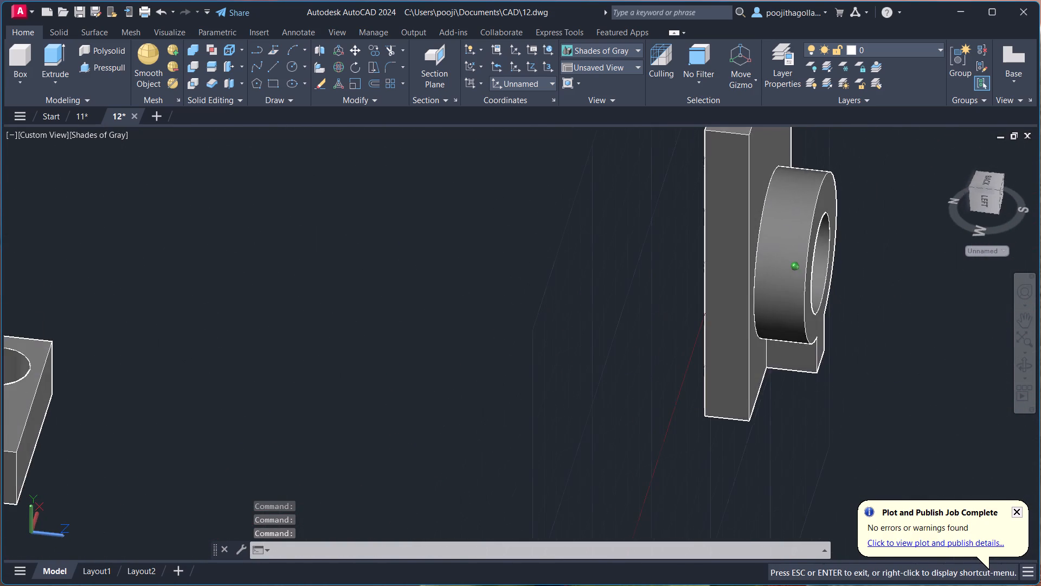
middle_click_drag(582, 342, 575, 333, "shift")
scroll(645, 388, "down", 2)
middle_click_drag(670, 376, 640, 327)
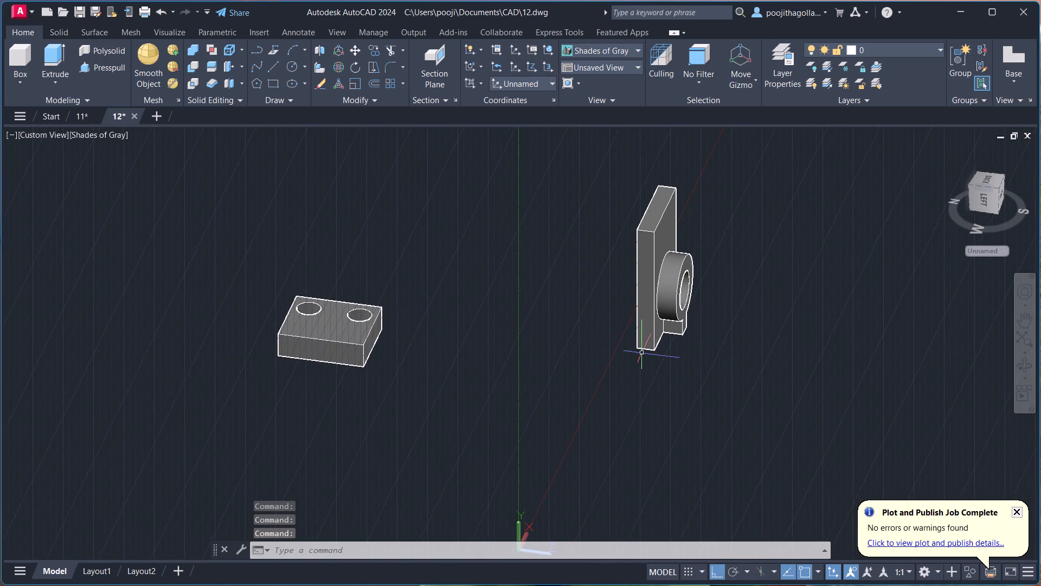
scroll(640, 355, "up", 1)
key("a")
key("l")
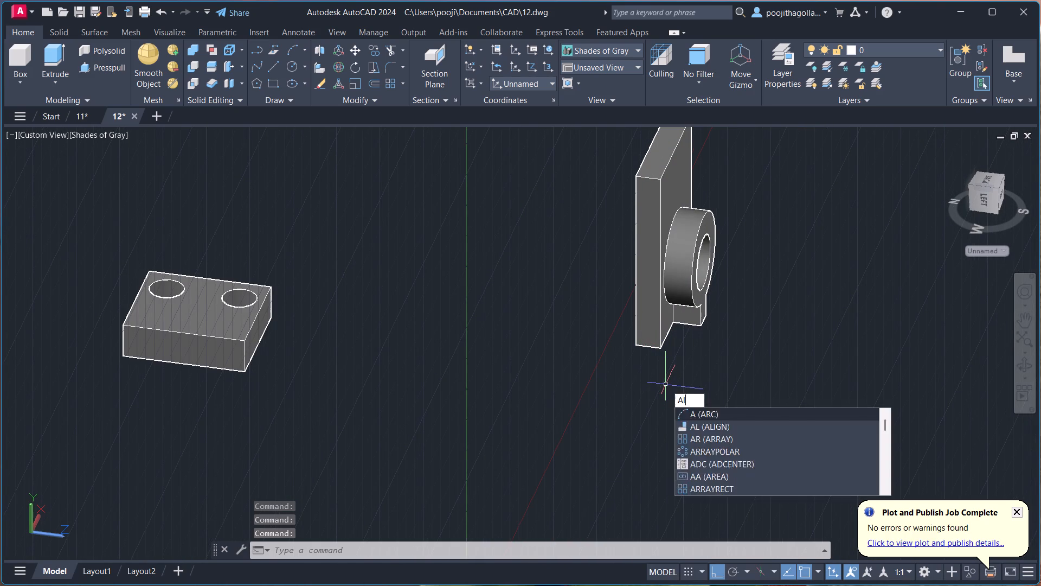
key("Return")
left_click(729, 187)
left_click(581, 322)
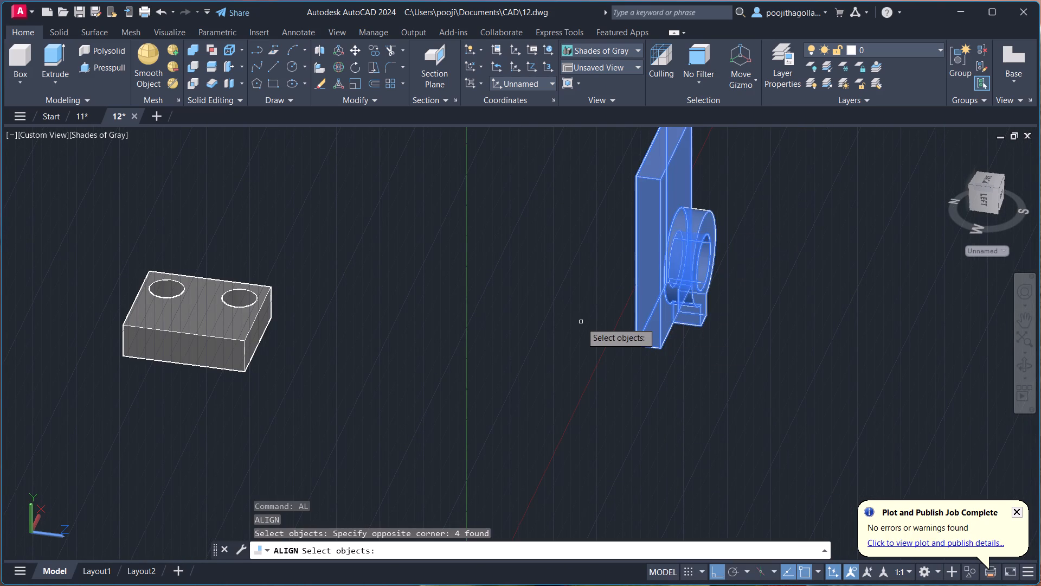
key("Return")
left_click(636, 343)
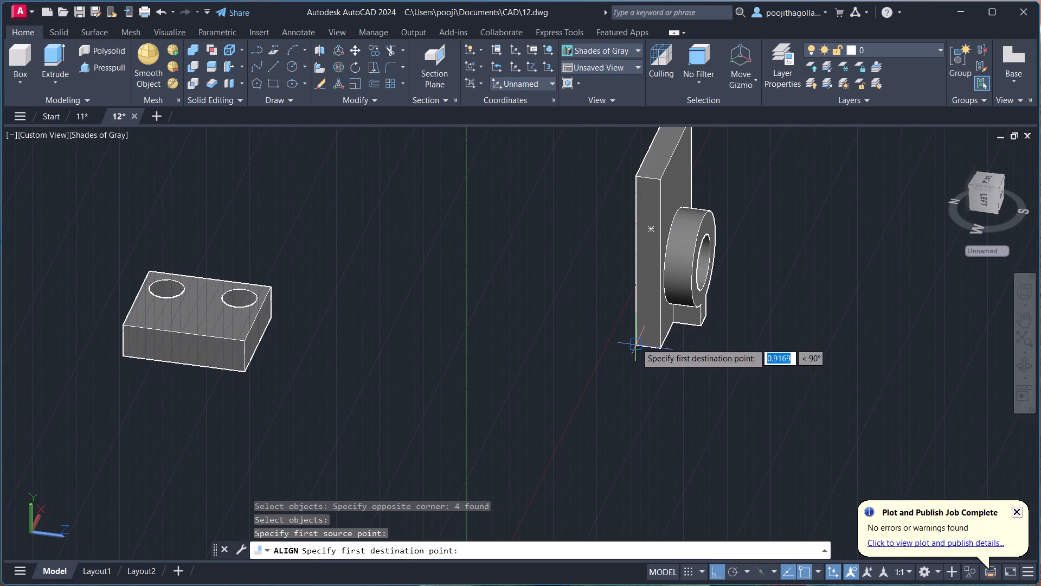
scroll(243, 345, "up", 3)
left_click(243, 345)
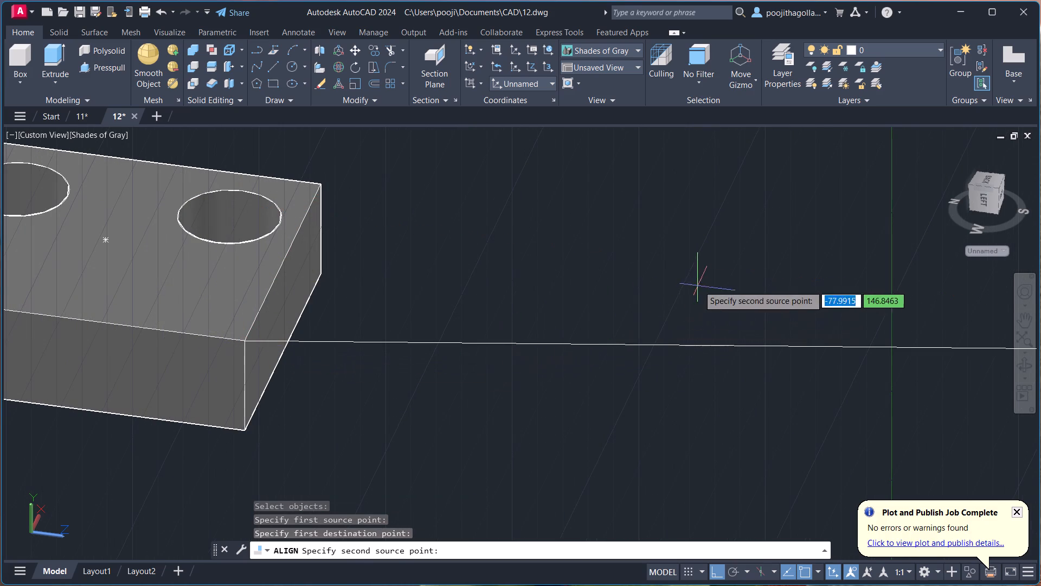
Match the bossed plate's other bottom back corner to the second top corner of that edge and finish the alignment without scaling.
middle_click_drag(700, 285, 826, 322, "shift")
scroll(877, 290, "down", 2)
middle_click_drag(898, 276, 569, 292)
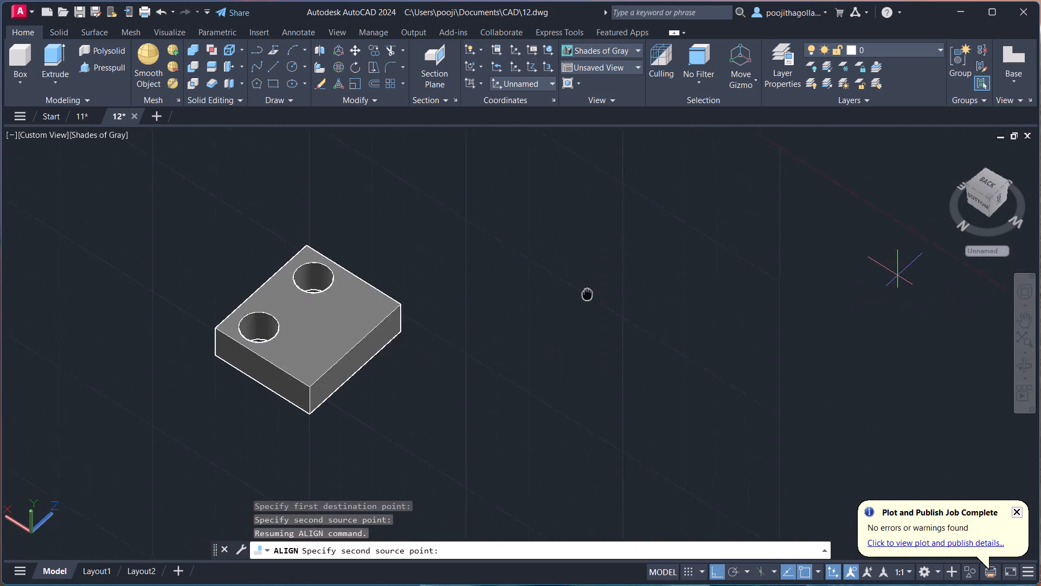
middle_click_drag(569, 292, 487, 266)
scroll(748, 303, "down", 3)
middle_click_drag(790, 304, 706, 293)
scroll(555, 201, "up", 4)
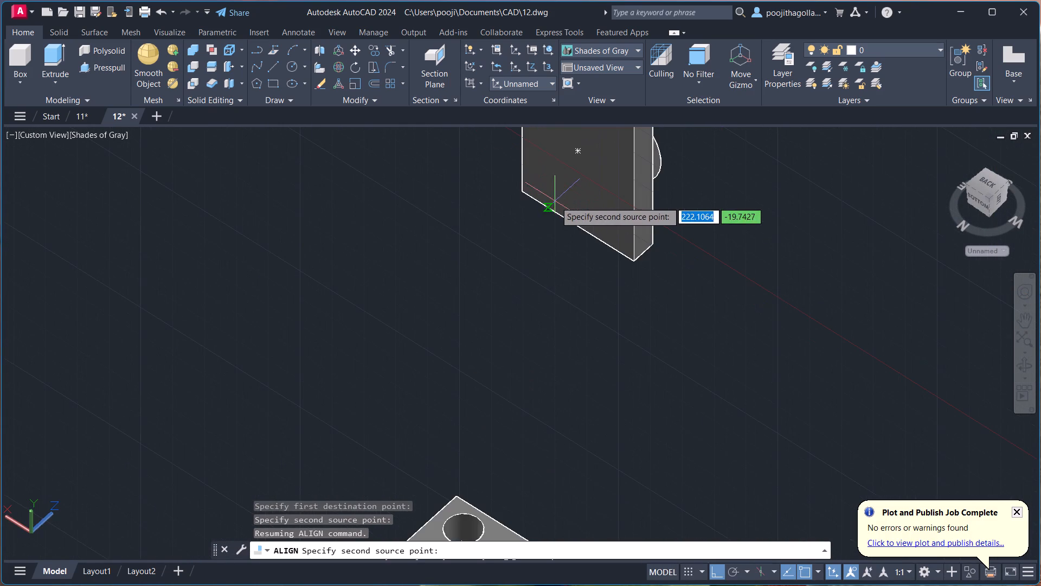
left_click(520, 193)
scroll(531, 298, "down", 2)
middle_click_drag(568, 333, 525, 186)
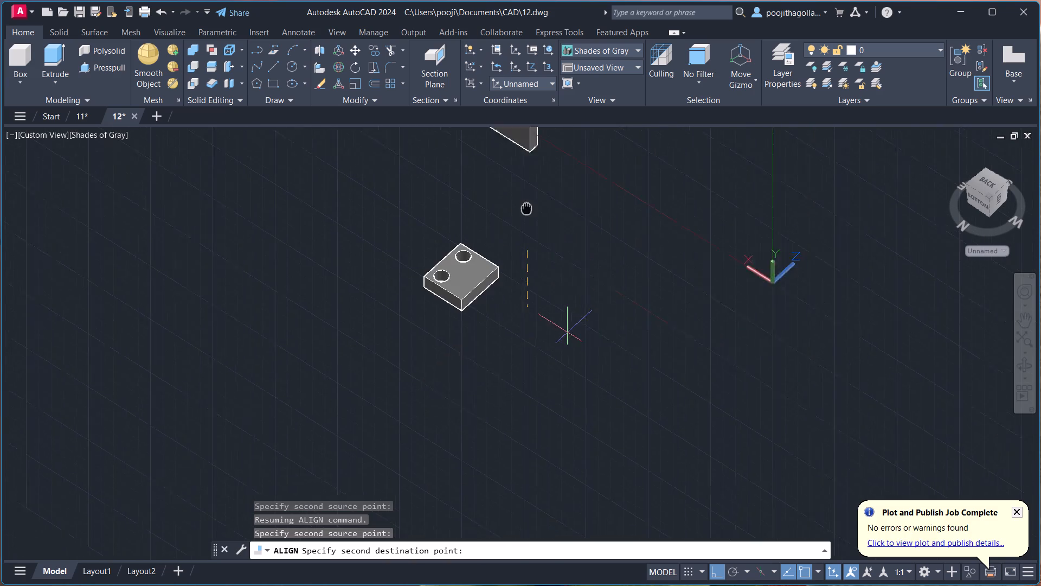
middle_click_drag(525, 186, 523, 179)
scroll(461, 270, "down", 1)
scroll(461, 270, "up", 2)
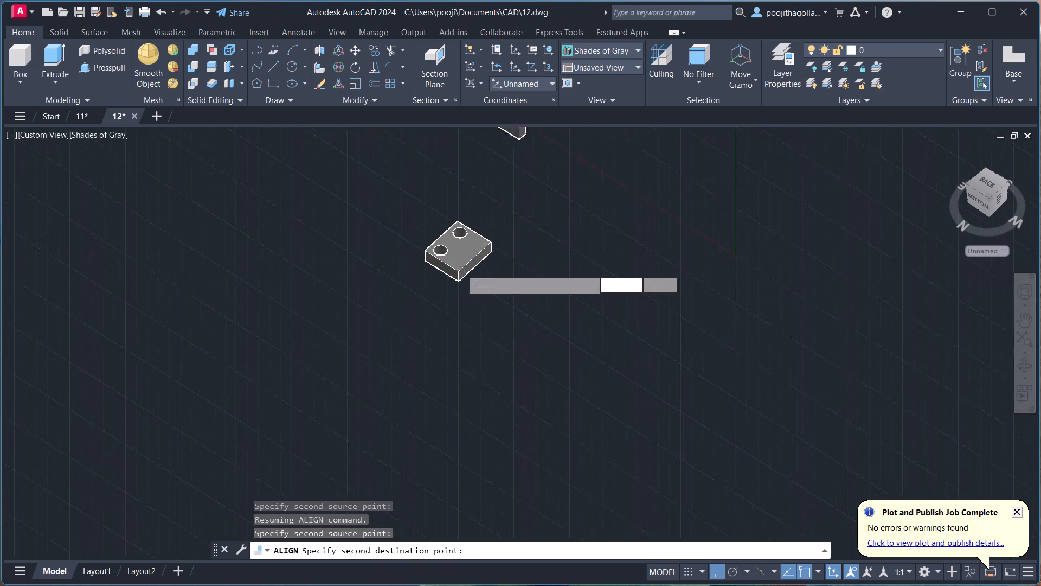
left_click(461, 270)
key("Return")
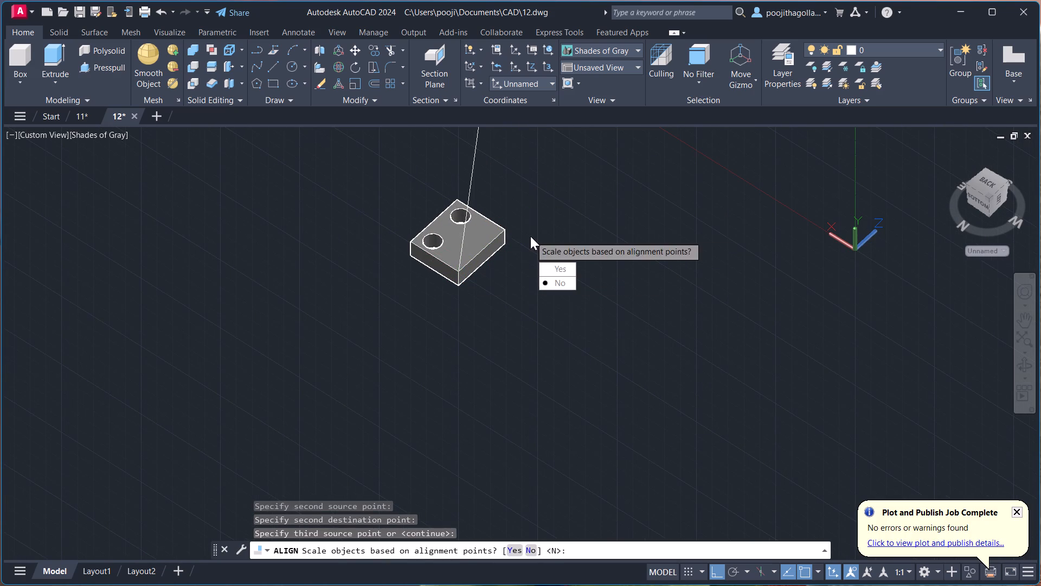
key("Return")
Examine the upright plate, its boss and the joint with the two-hole base from the front.
middle_click_drag(727, 210, 706, 233, "shift")
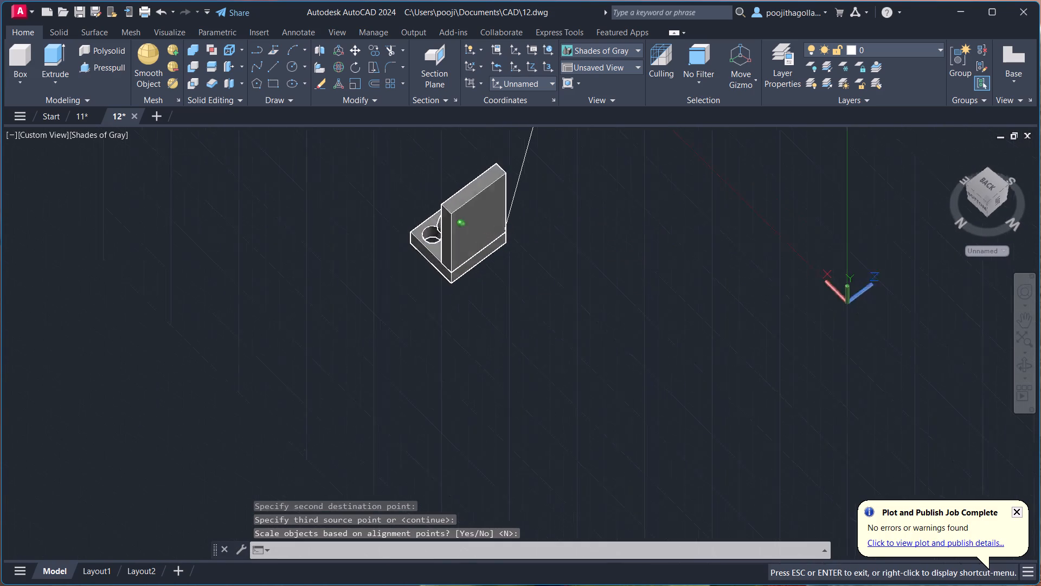
middle_click_drag(706, 233, 381, 157, "shift")
scroll(577, 215, "up", 2)
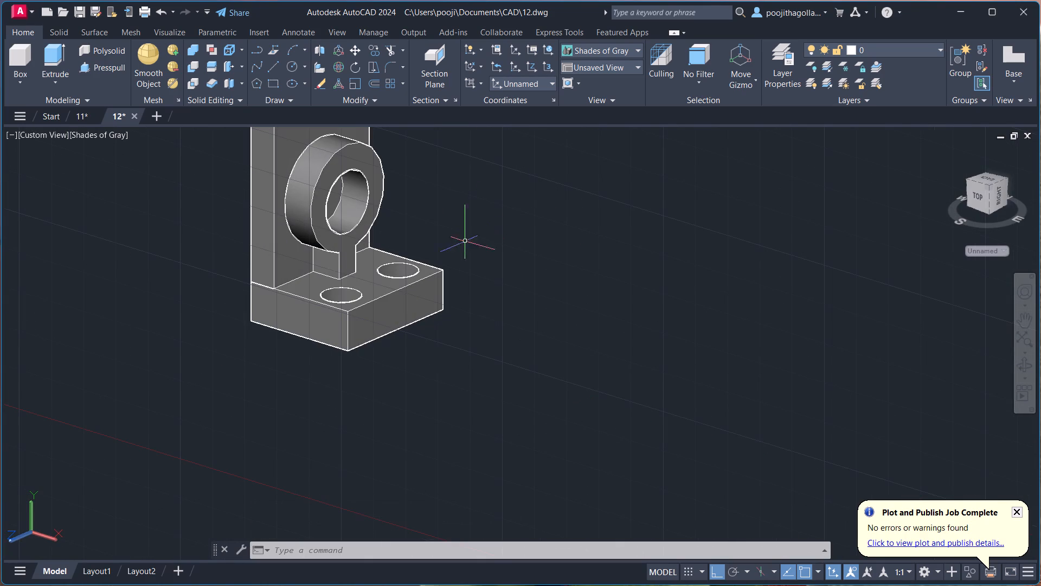
scroll(462, 245, "down", 1)
middle_click_drag(451, 192, 440, 328)
scroll(388, 331, "up", 2)
middle_click_drag(388, 331, 442, 239)
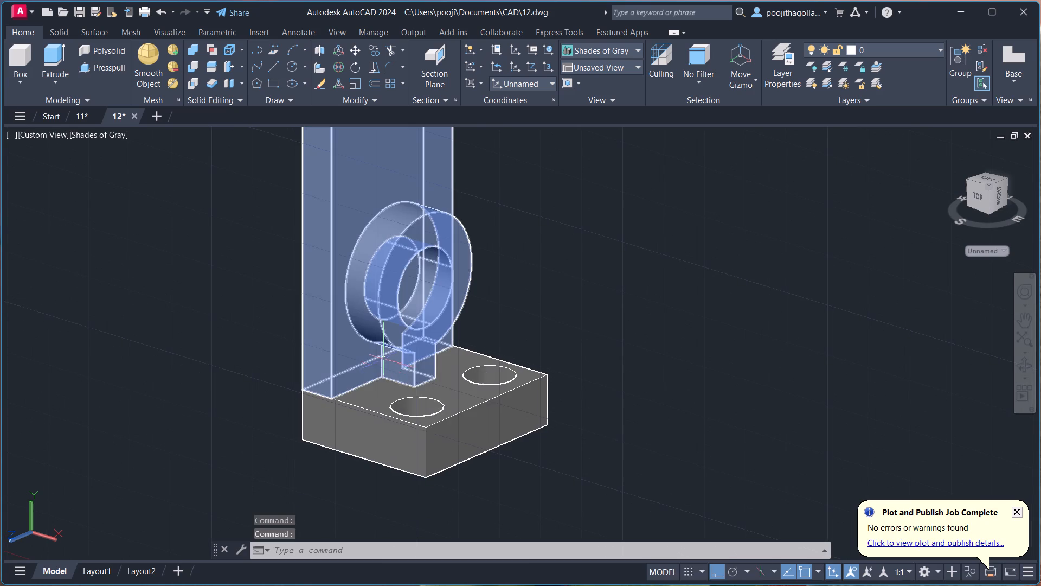
scroll(367, 384, "up", 2)
scroll(367, 384, "down", 2)
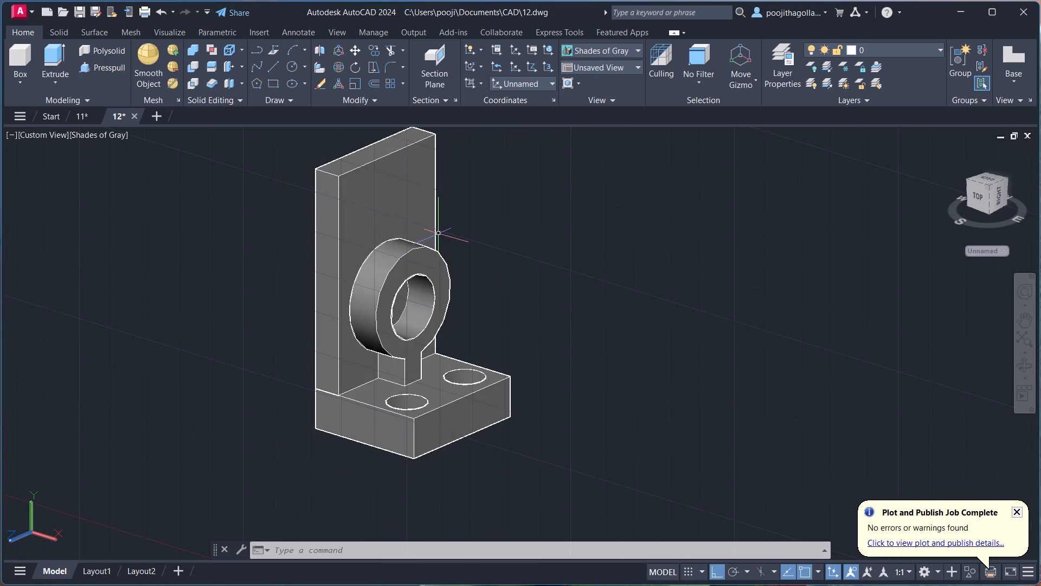
scroll(391, 266, "up", 2)
middle_click_drag(391, 266, 441, 177)
scroll(404, 229, "down", 1)
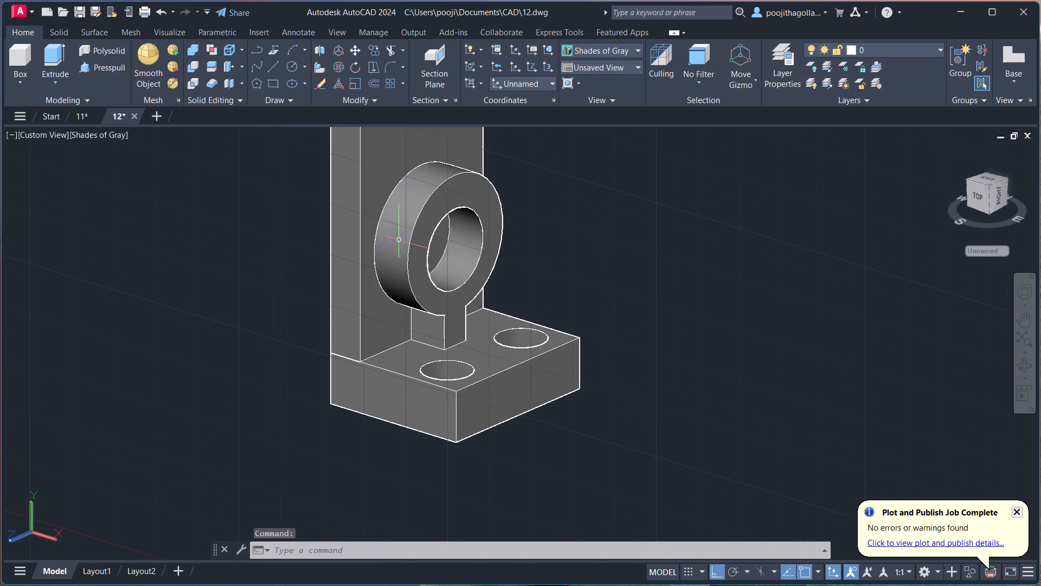
Check the upright plate's height above the base with a temporary line from its bottom front corner, and cancel the line.
key("l")
key("Return")
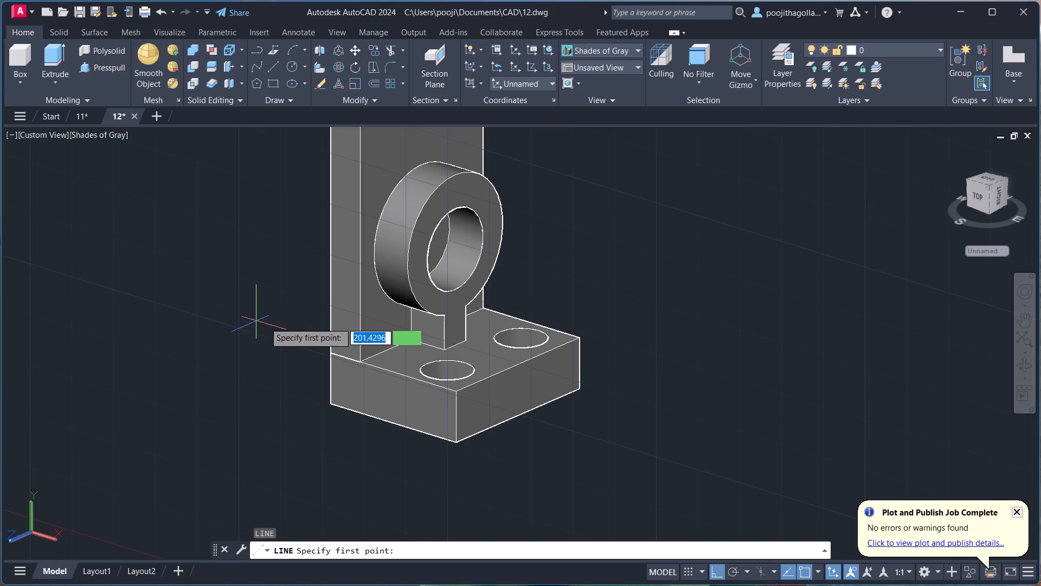
scroll(330, 358, "up", 4)
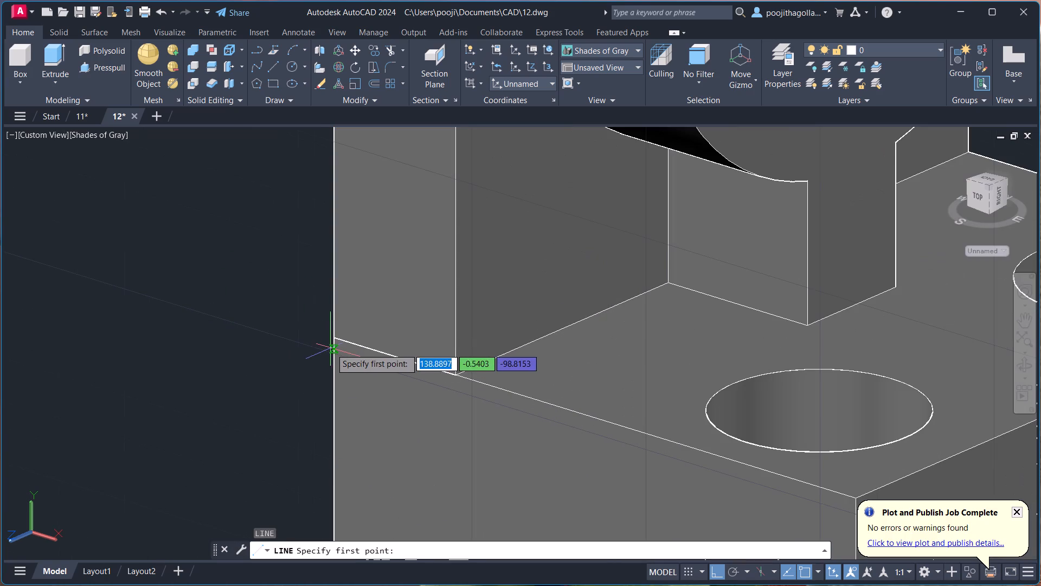
left_click(453, 371)
scroll(455, 195, "down", 4)
middle_click_drag(453, 158, 417, 410)
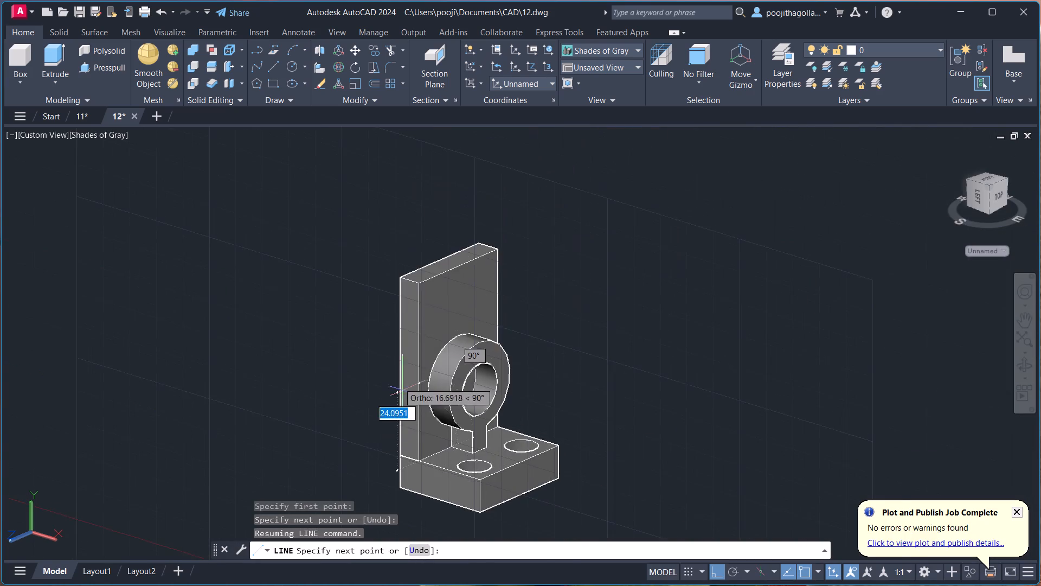
scroll(390, 348, "up", 5)
scroll(525, 174, "down", 2)
middle_click_drag(530, 200, 409, 355)
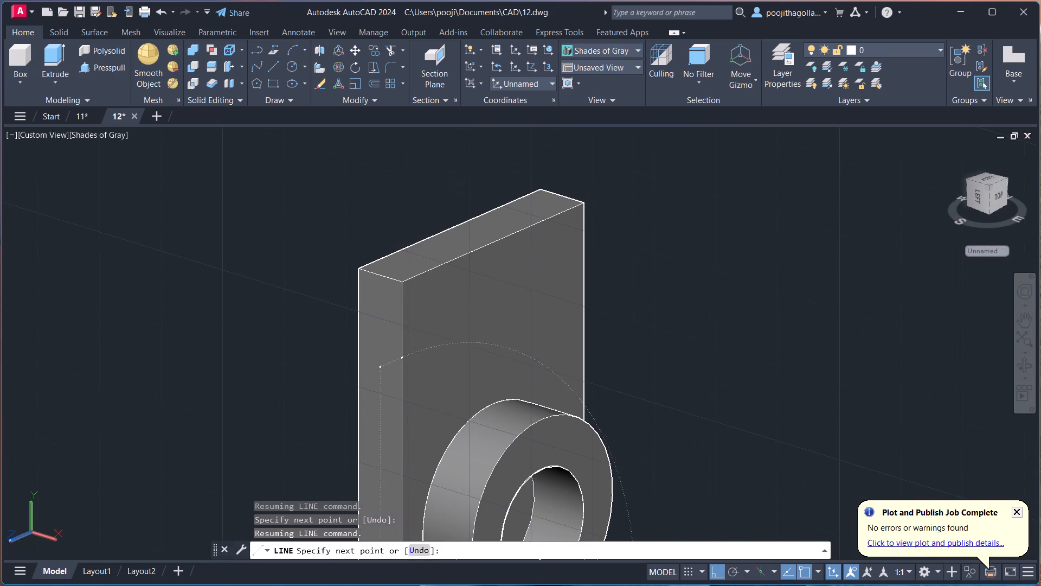
scroll(406, 286, "up", 2)
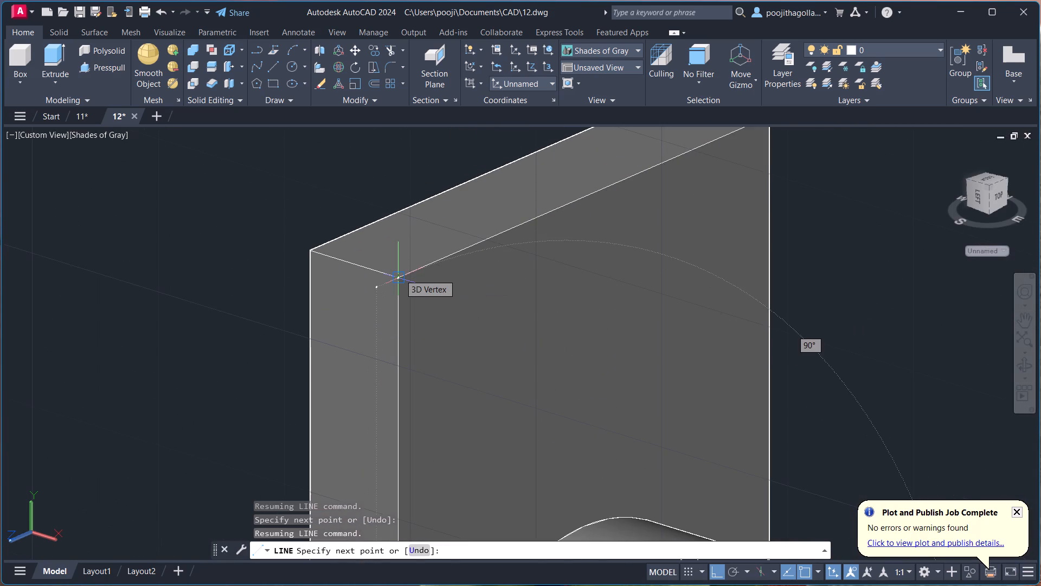
scroll(400, 274, "down", 3)
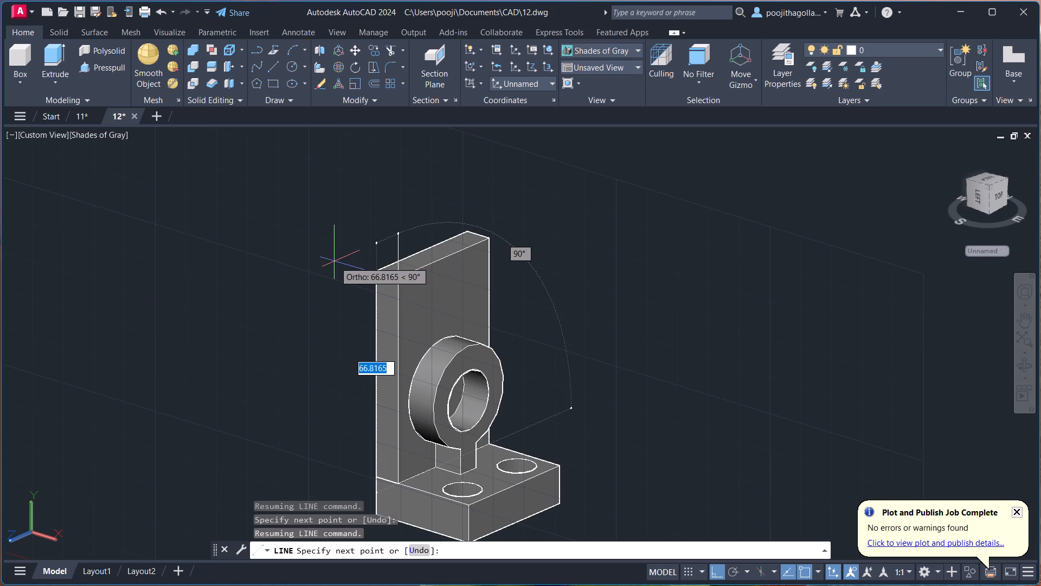
key("Escape")
Press-pull the upright plate's top face downward by 10 to shorten the plate.
left_click(102, 66)
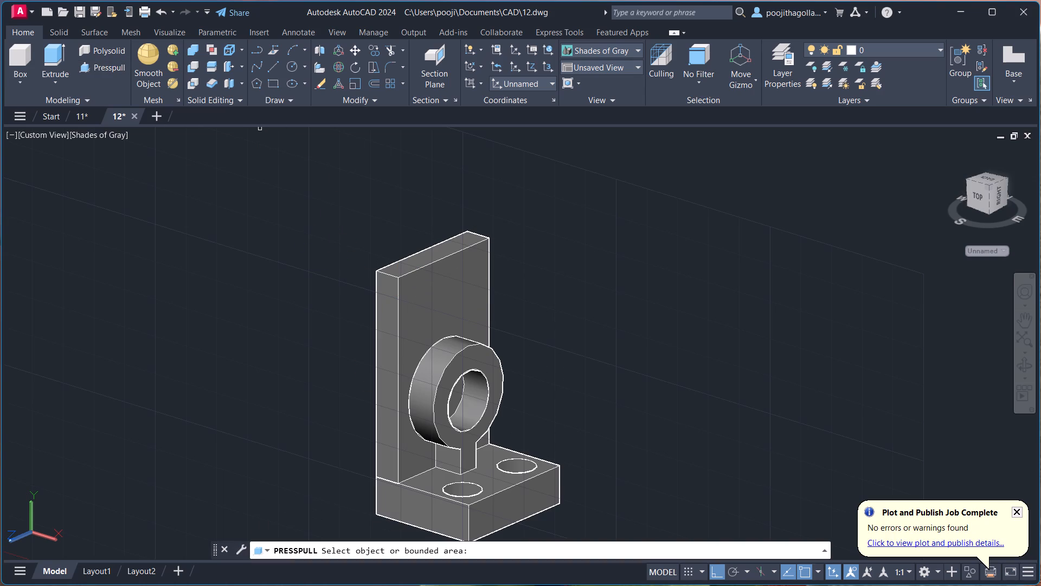
left_click(468, 239)
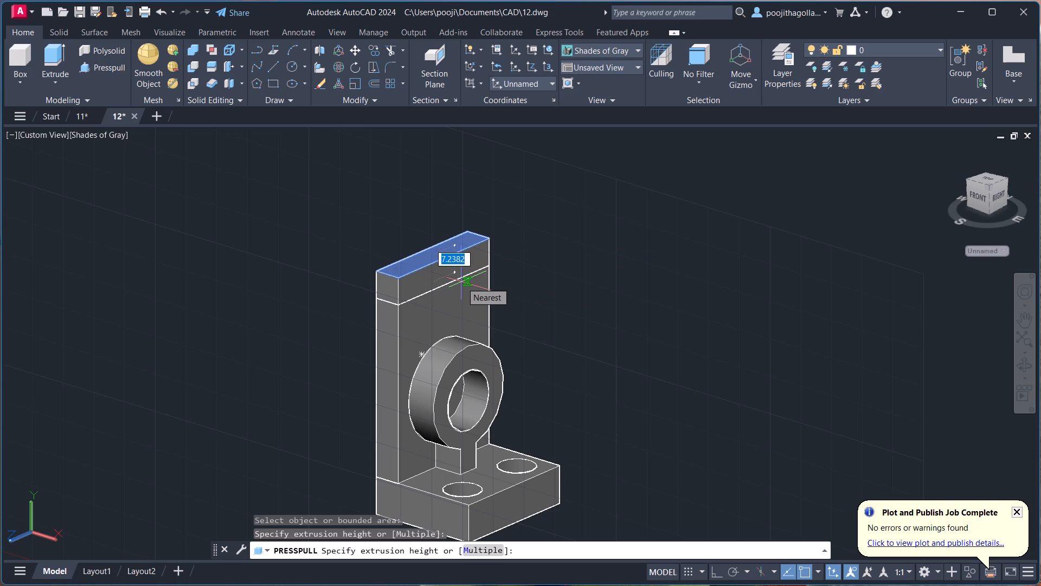
type("10")
key("Return")
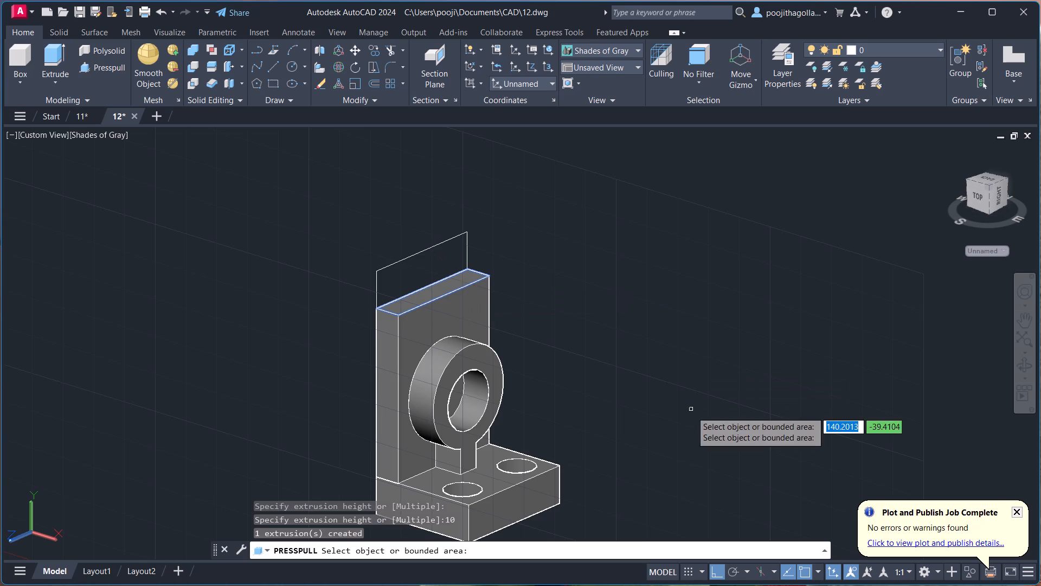
key("Escape")
Examine the shortened upright plate and the leftover rectangular outline above it.
scroll(493, 392, "up", 1)
middle_click_drag(477, 372, 503, 306)
scroll(477, 371, "up", 1)
scroll(492, 277, "down", 1)
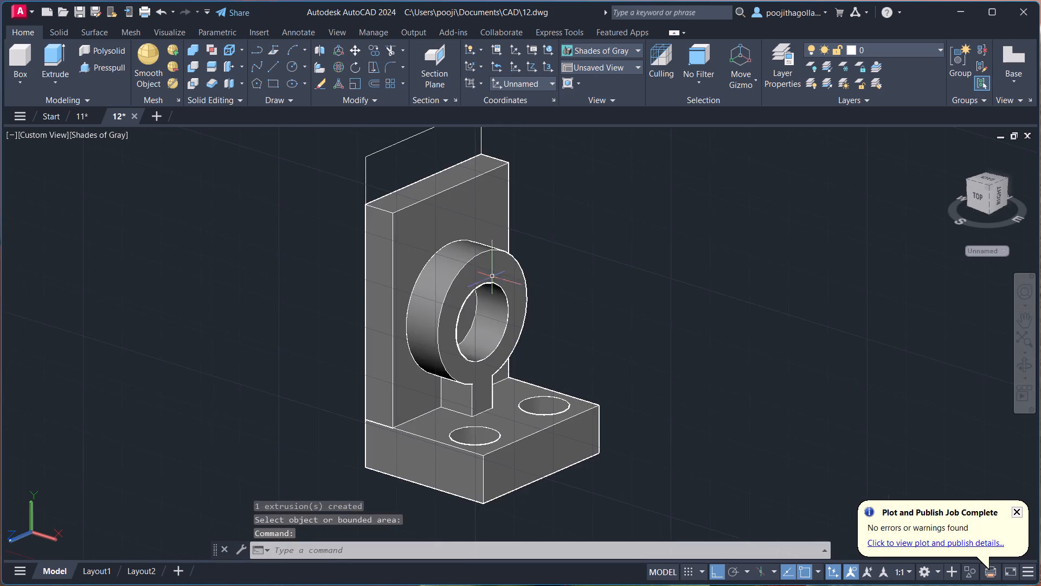
scroll(474, 145, "down", 2)
middle_click_drag(470, 153, 440, 237)
scroll(440, 237, "up", 3)
left_click(427, 176)
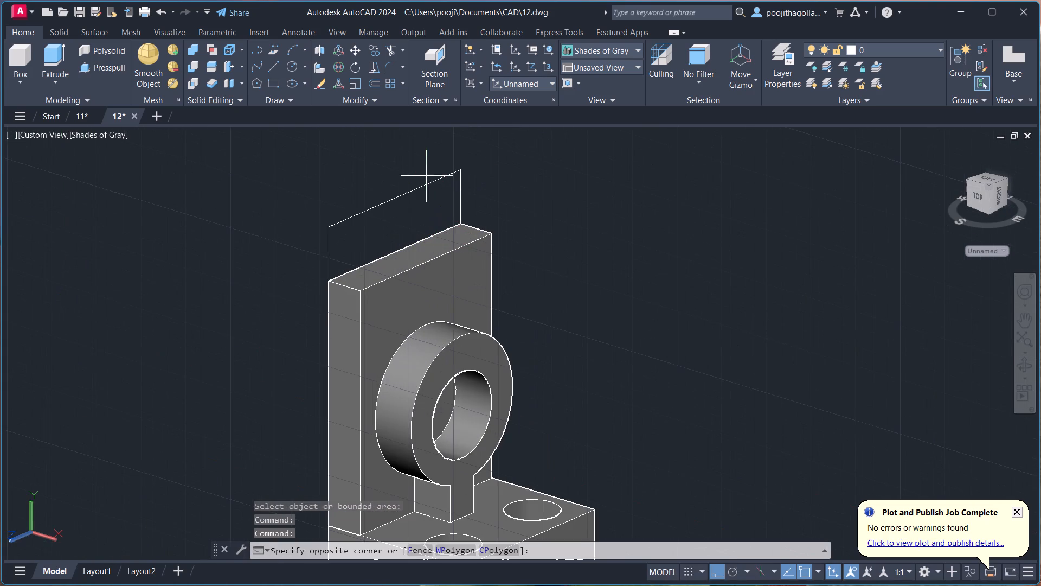
left_click(396, 199)
key("Escape")
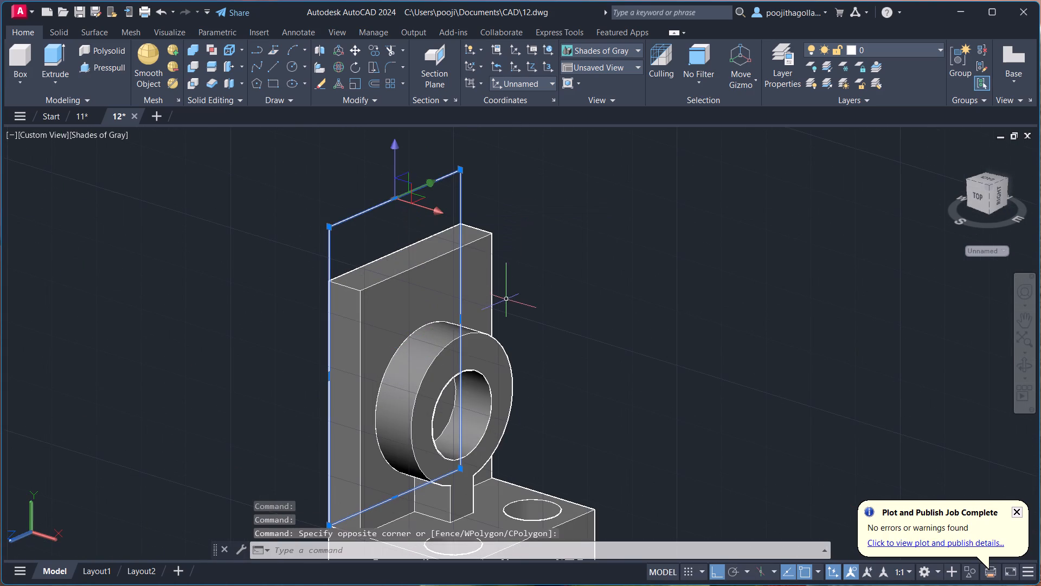
key("Escape")
Check the shortened plate's height above the base with a temporary line up its front vertical edge, and cancel the line.
scroll(689, 334, "up", 1)
middle_click_drag(624, 348, 698, 215)
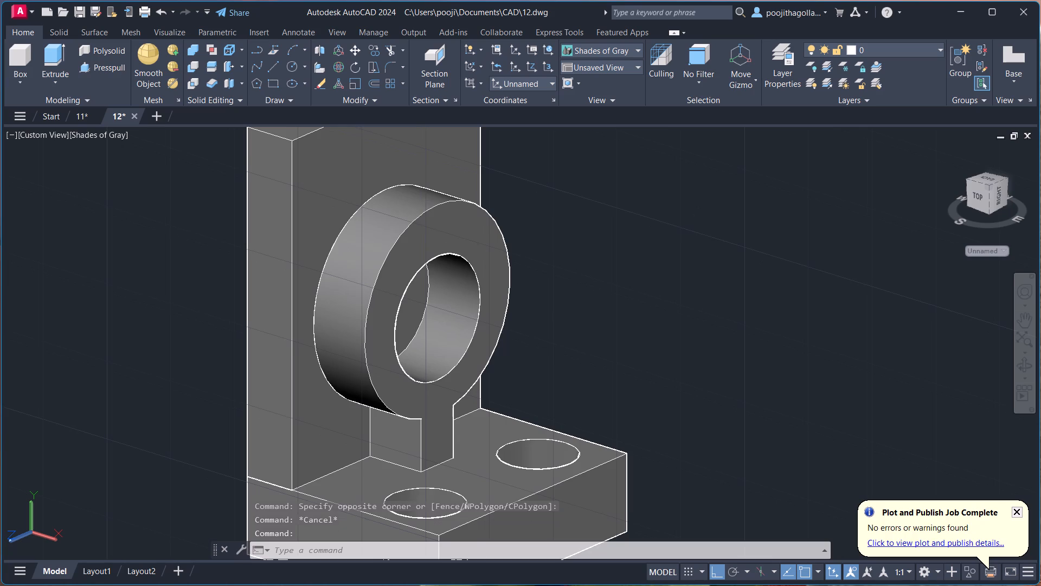
key("l")
key("Return")
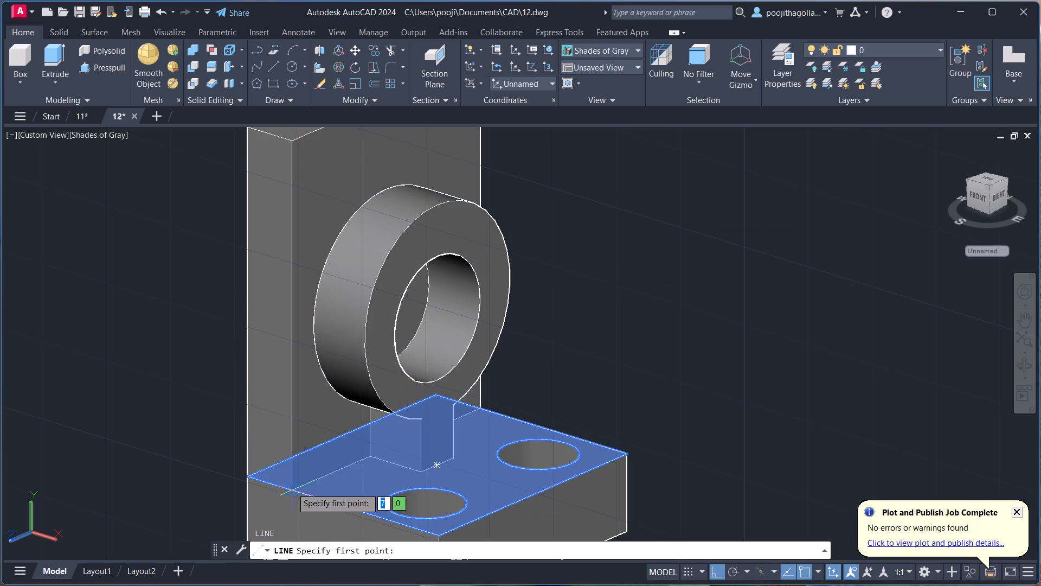
left_click(292, 487)
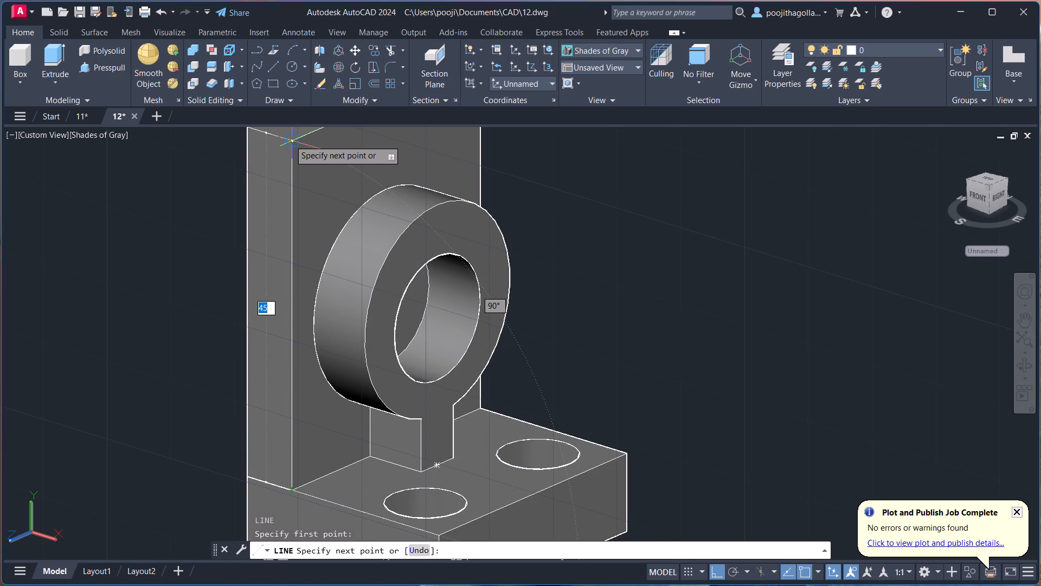
key("Escape")
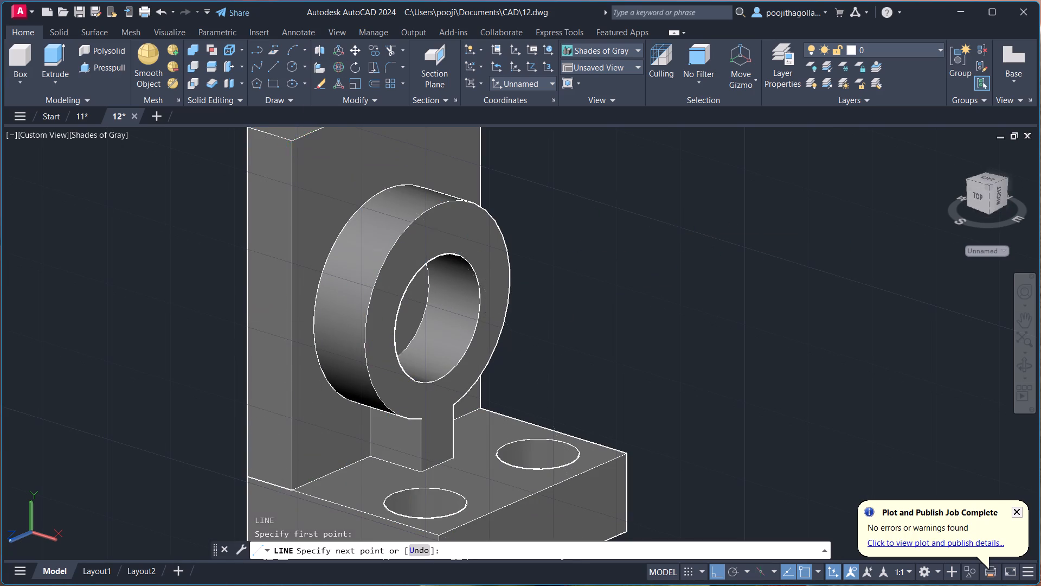
Check the bracket's overall height with a temporary line from the base's bottom corner to the plate's top corner, and cancel the line.
scroll(254, 240, "down", 1)
key("l")
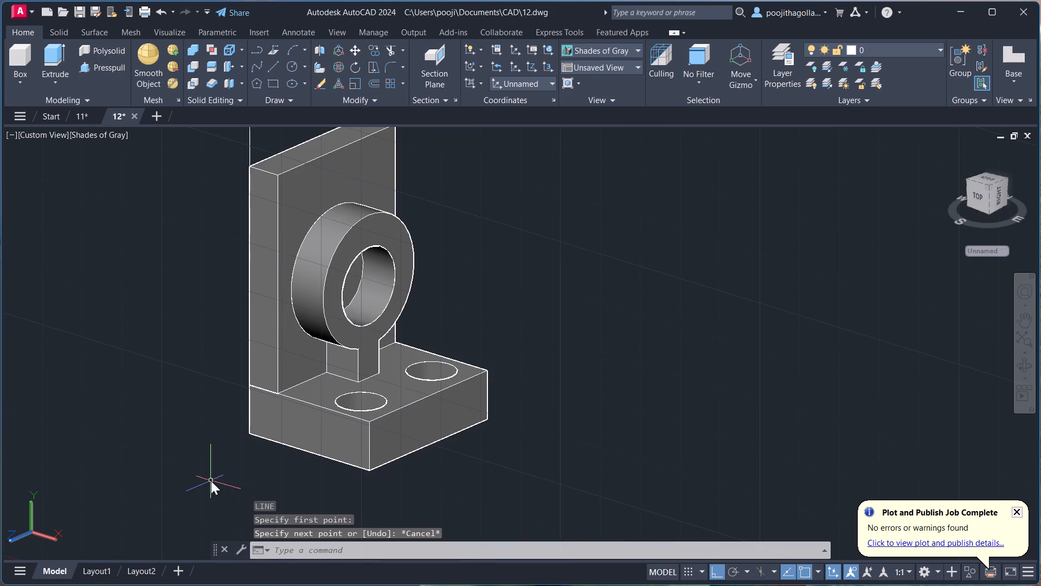
key("Return")
scroll(254, 437, "up", 2)
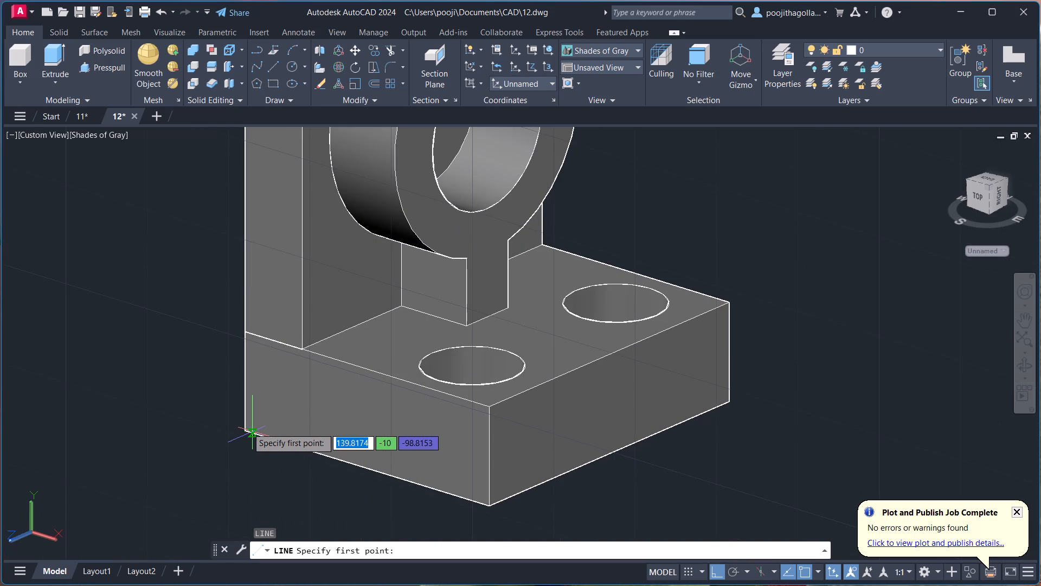
left_click(247, 427)
scroll(251, 150, "down", 3)
middle_click_drag(258, 138, 248, 286)
scroll(245, 258, "up", 3)
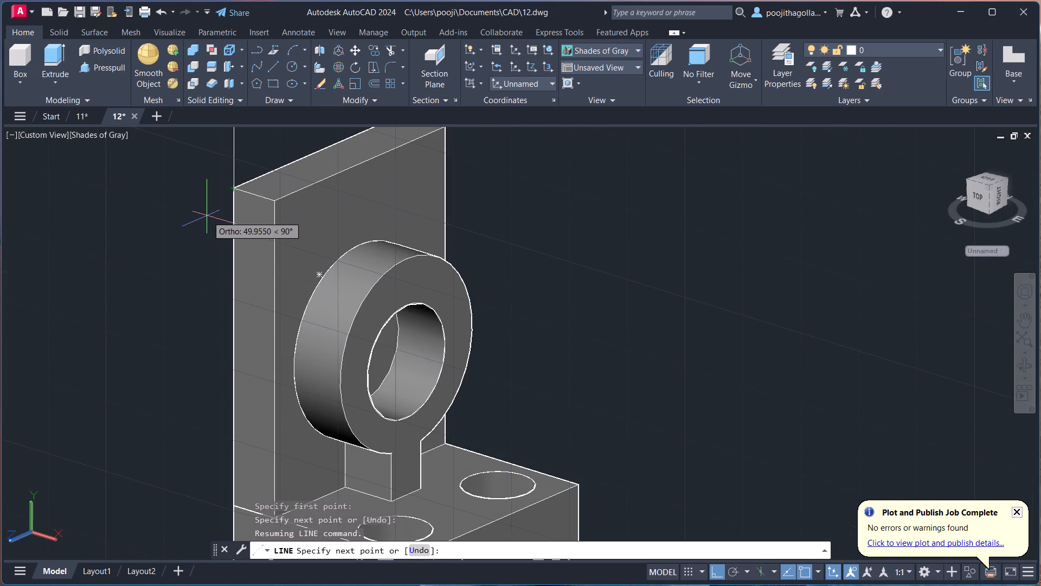
key("Escape")
Switch the model from the custom view to the Front view, looking at it from the Right view first.
scroll(241, 247, "down", 2)
middle_click_drag(286, 227, 270, 254)
scroll(265, 254, "up", 1)
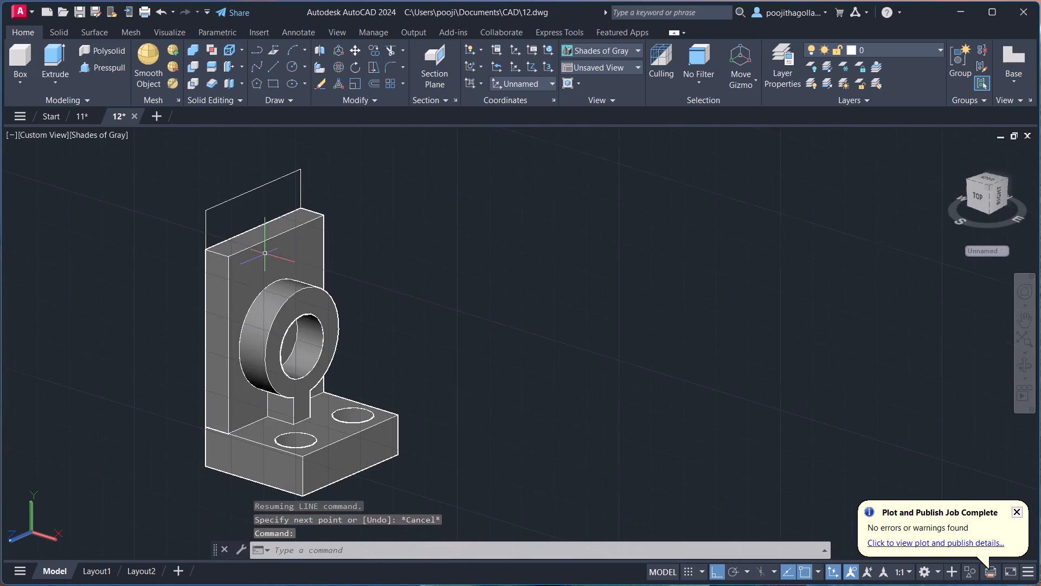
scroll(249, 225, "up", 1)
scroll(265, 265, "down", 1)
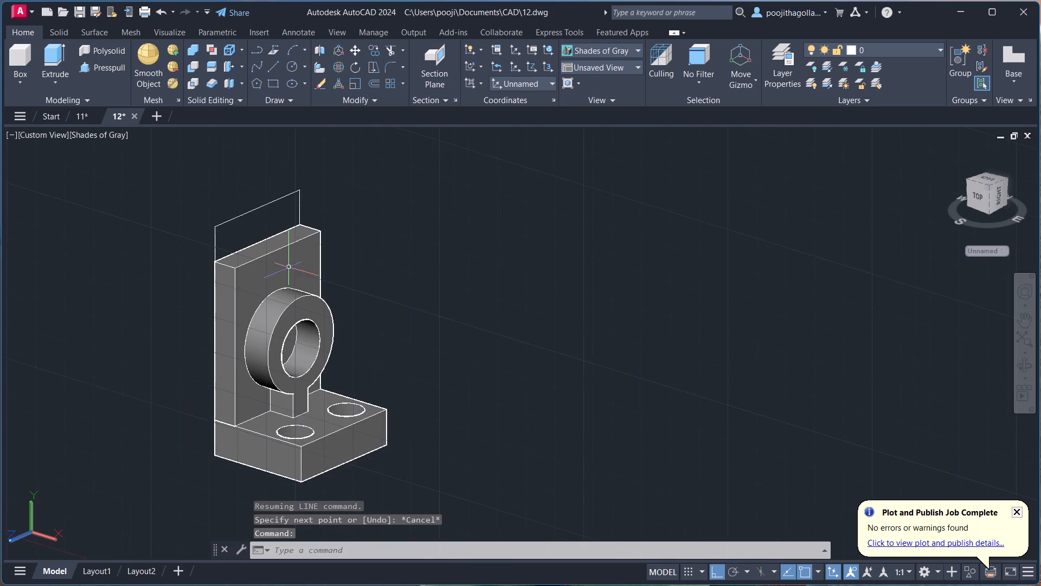
middle_click_drag(433, 297, 375, 277)
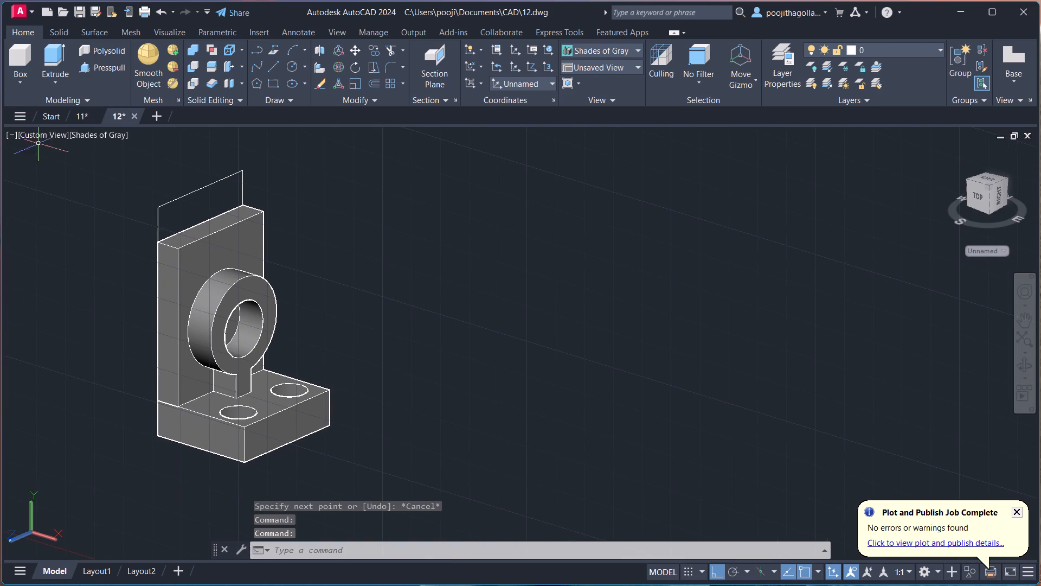
left_click(41, 135)
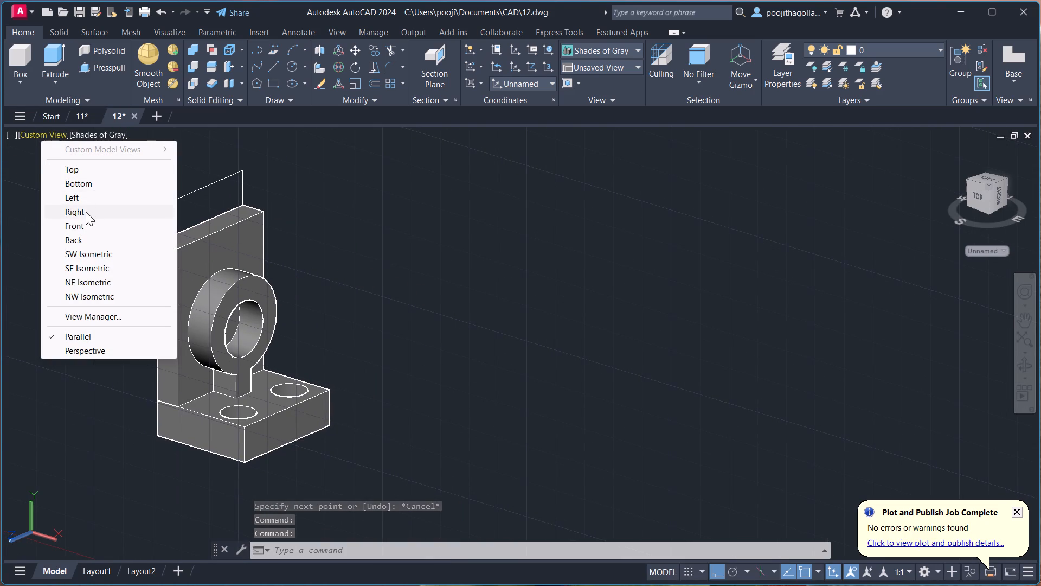
left_click(85, 213)
left_click(27, 138)
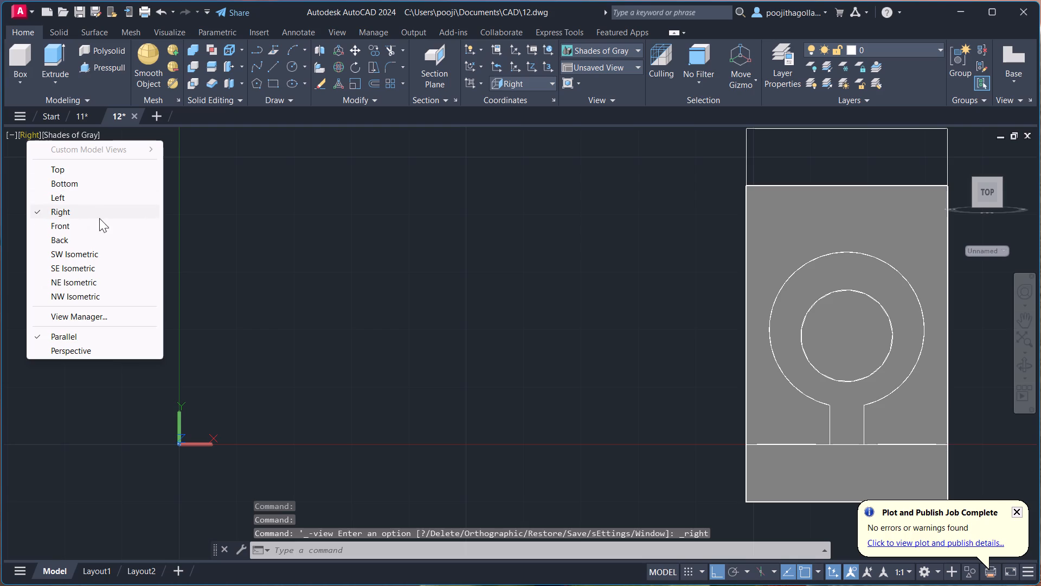
left_click(80, 211)
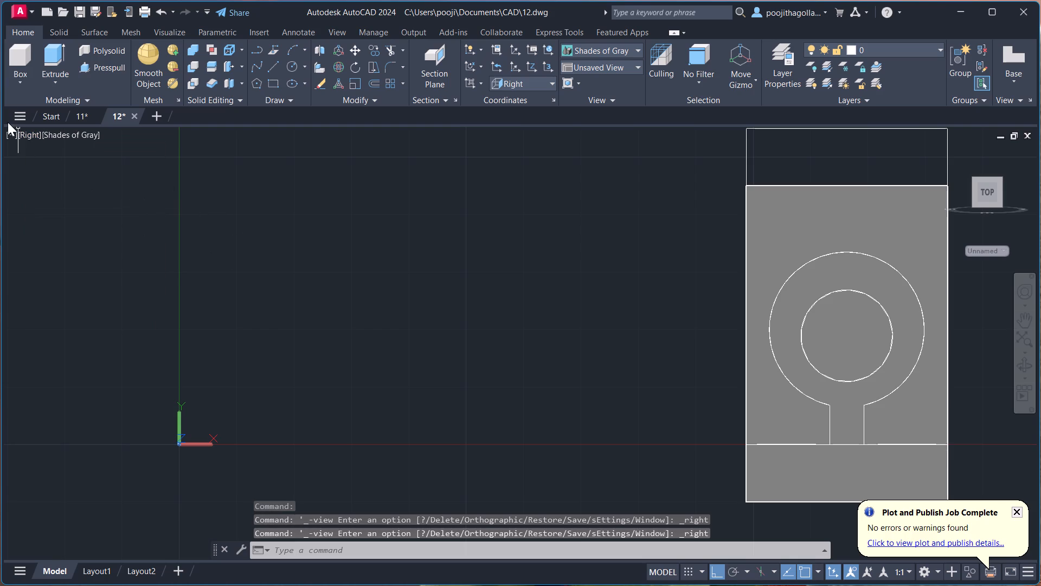
left_click(26, 132)
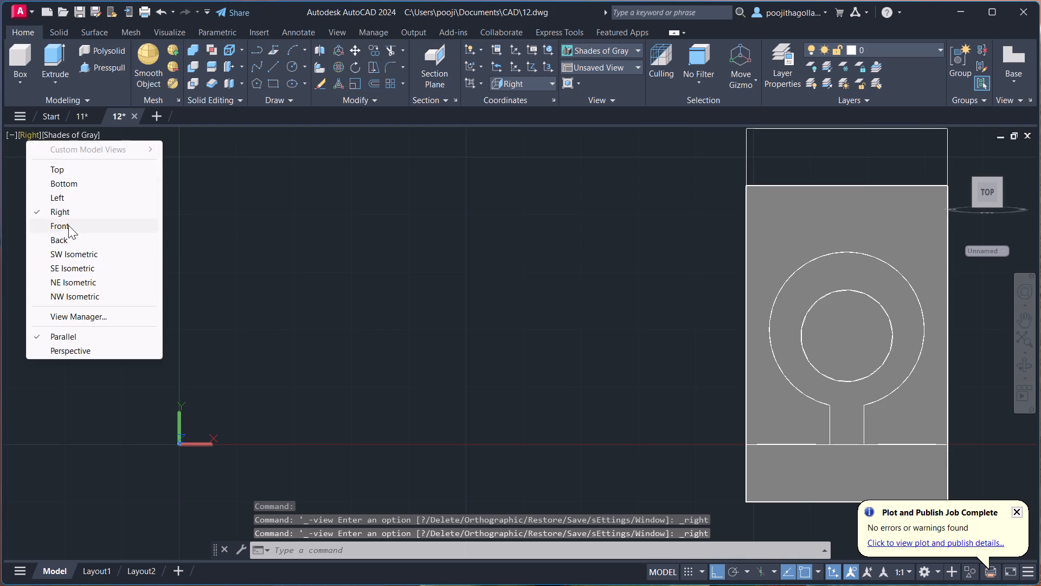
left_click(68, 225)
Draw a closed 35 by 20 rectangle with lines in an empty area of the Front view.
scroll(450, 296, "down", 2)
middle_click_drag(569, 314, 377, 317)
scroll(315, 289, "up", 4)
middle_click_drag(361, 326, 332, 287)
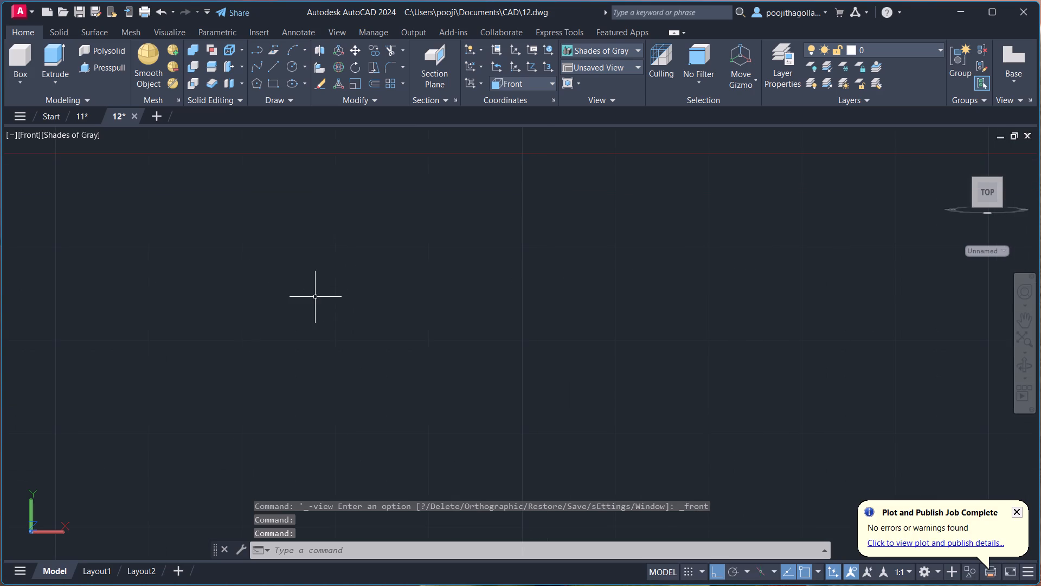
key("l")
key("Return")
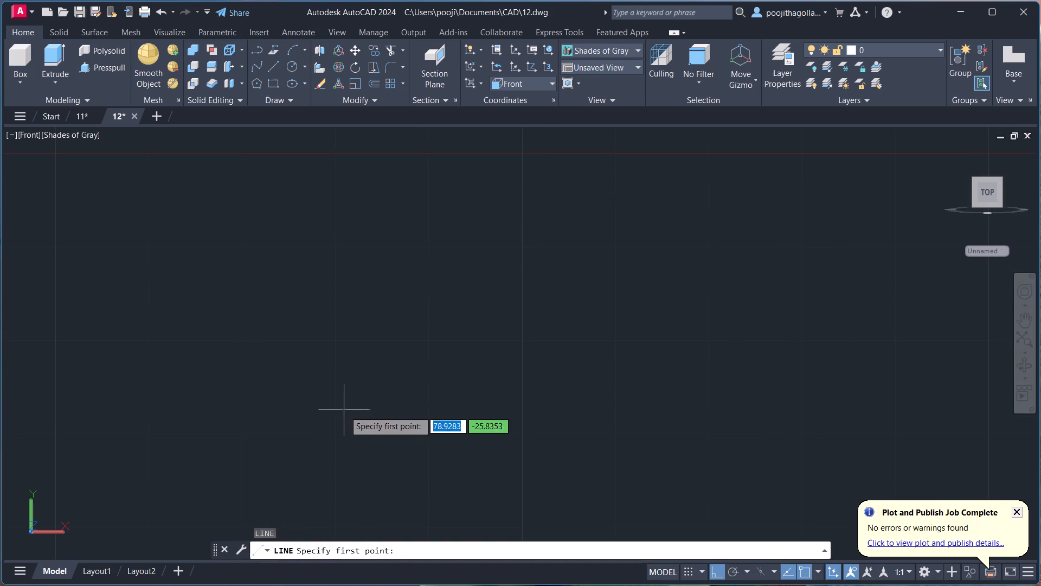
left_click(349, 403)
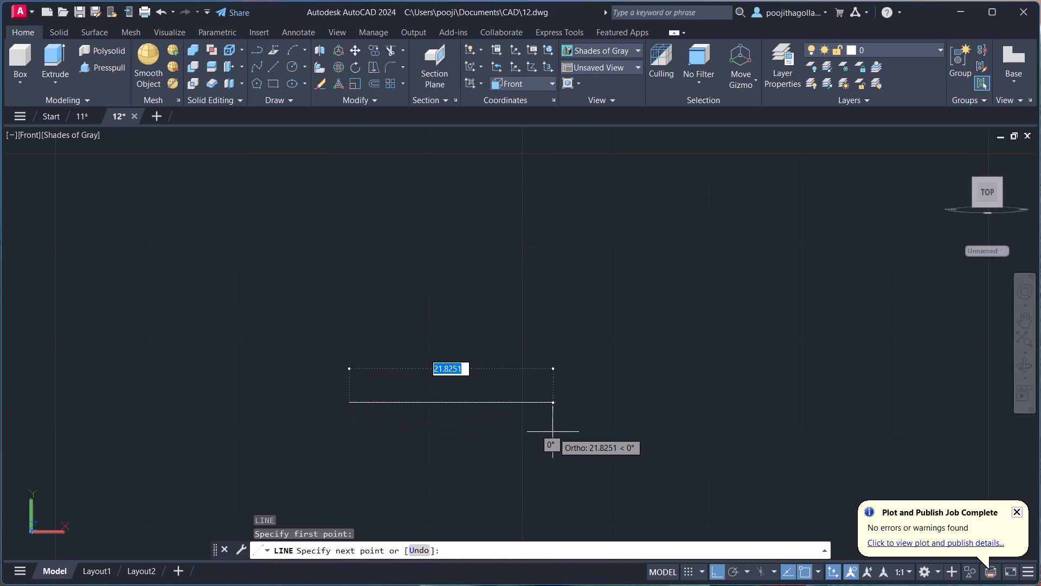
type("35")
key("Return")
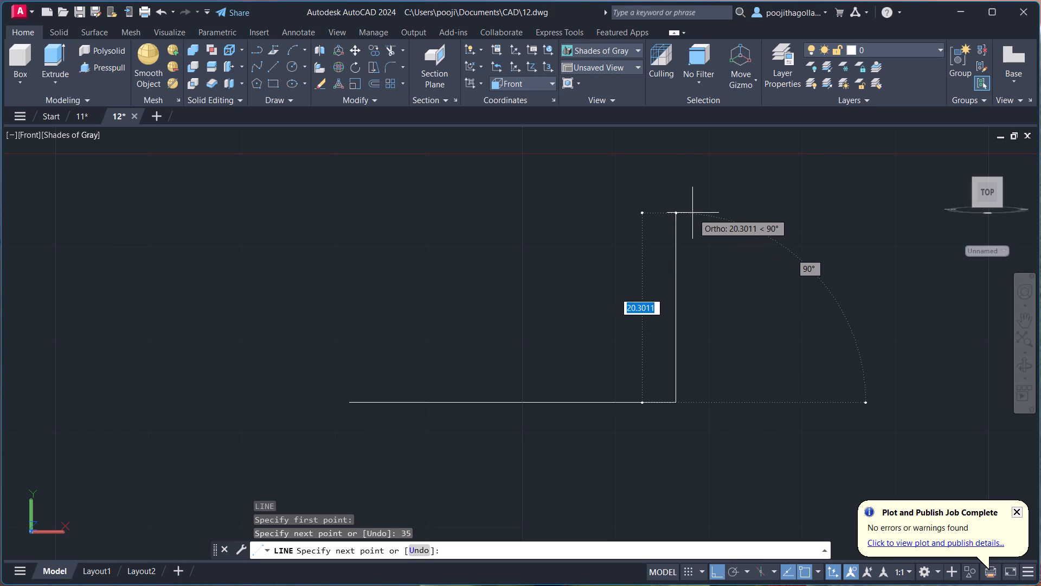
type("20")
key("Return")
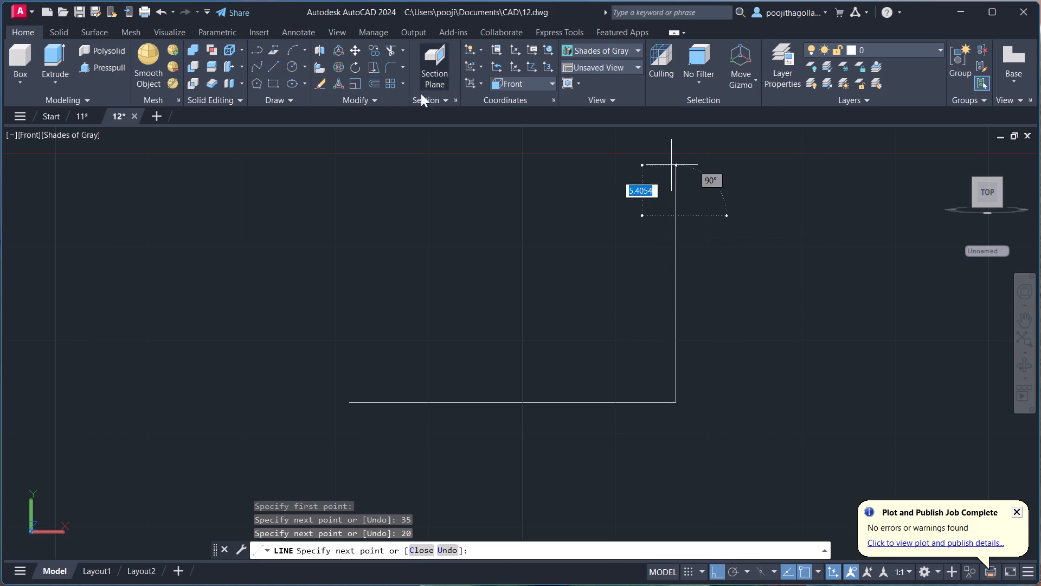
type("35")
key("Return")
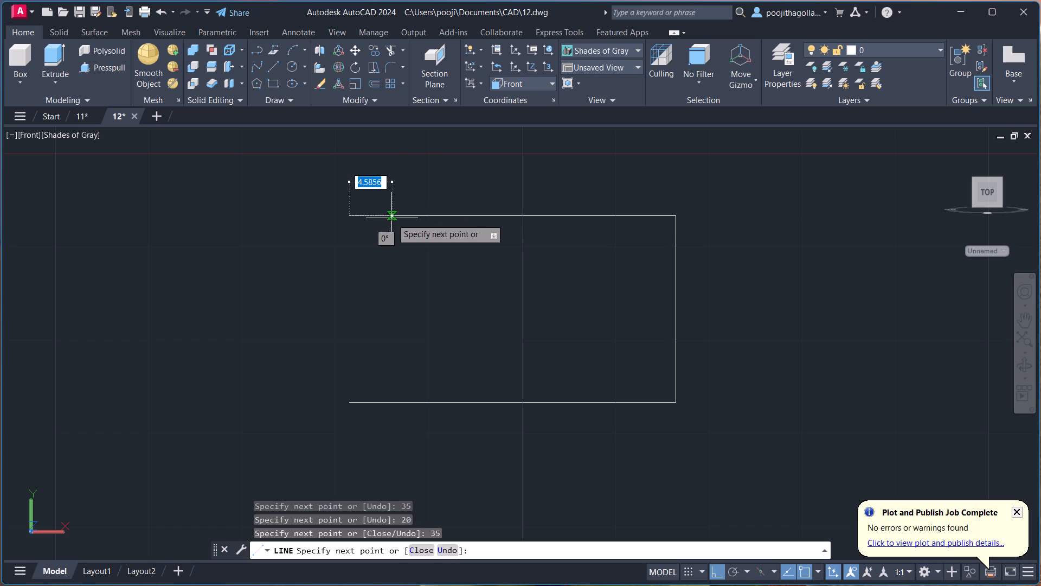
type("20")
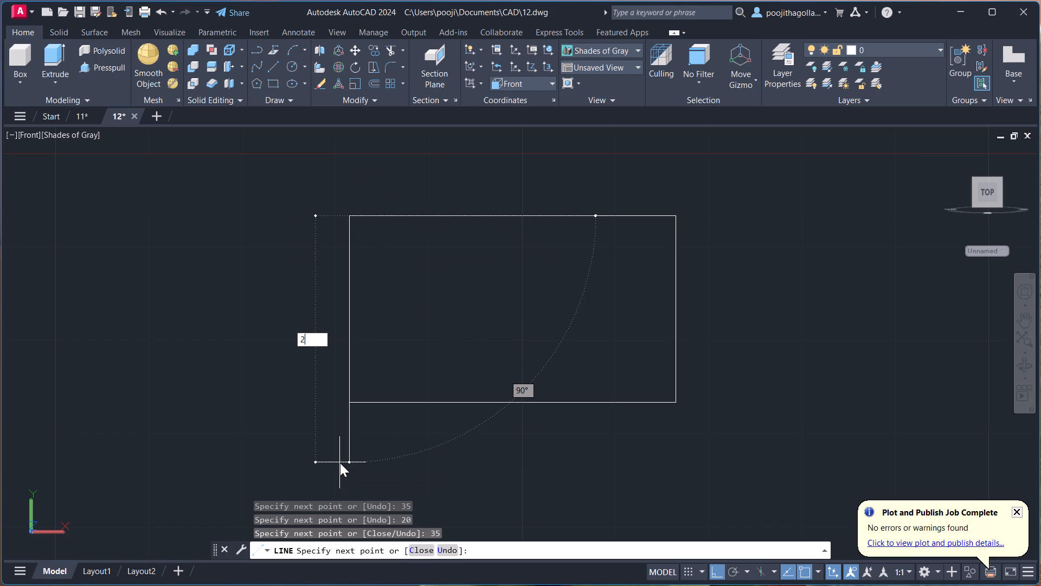
key("Return")
key("Escape")
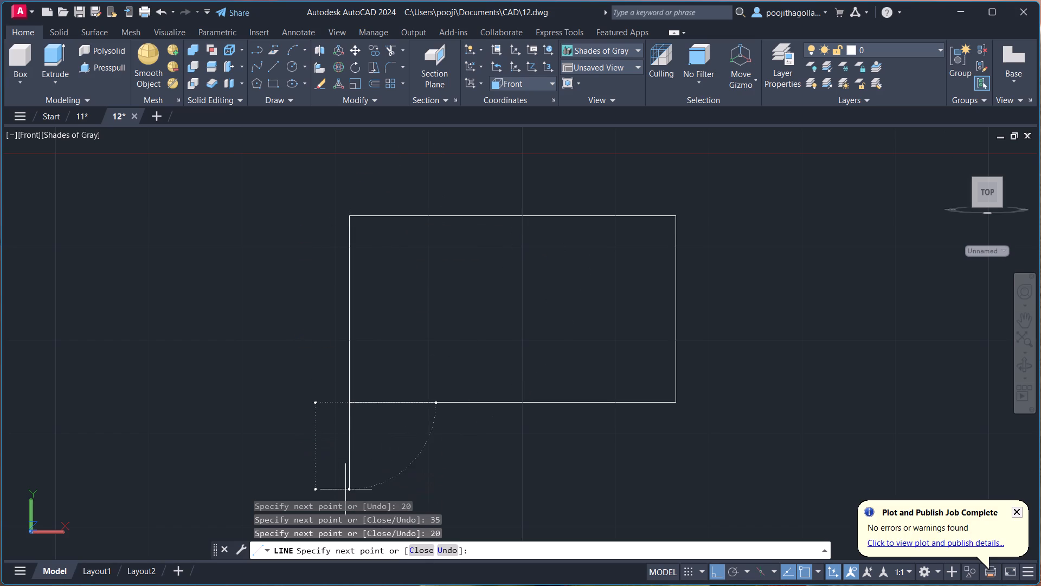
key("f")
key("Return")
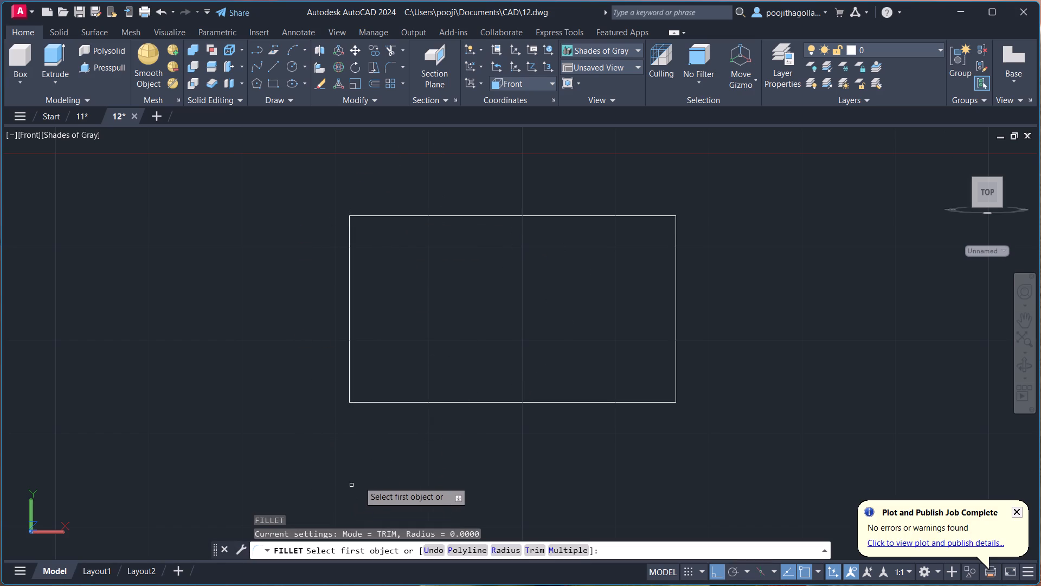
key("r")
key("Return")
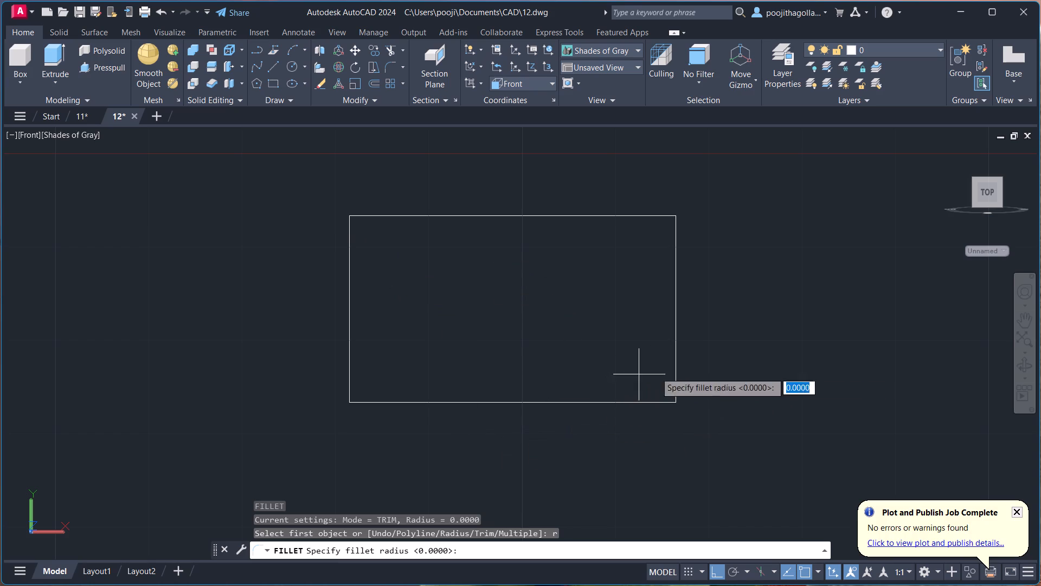
Save drawing 12.
key("ctrl+s")
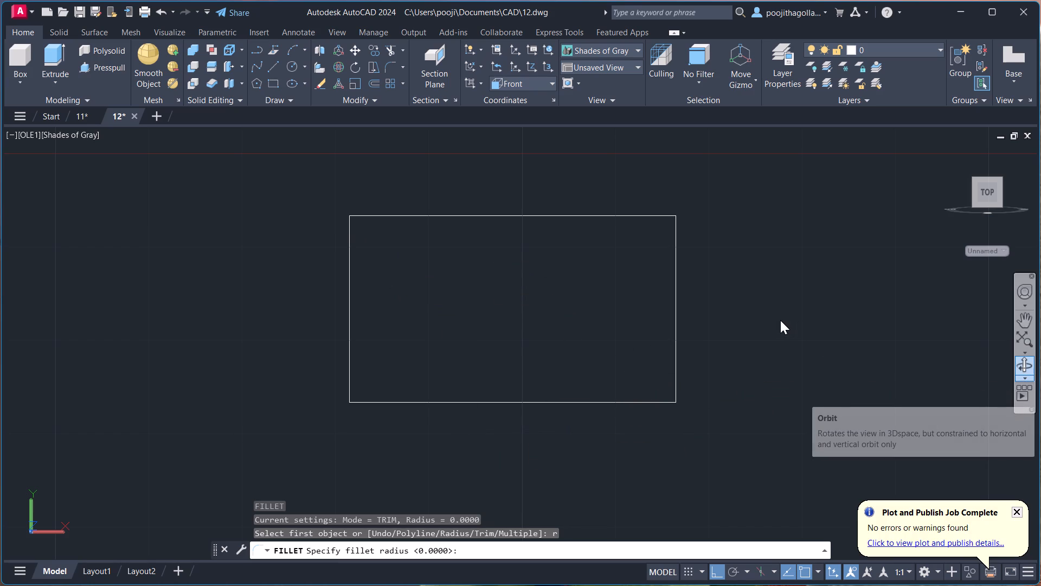
key("ctrl+s")
key("ctrl+s")
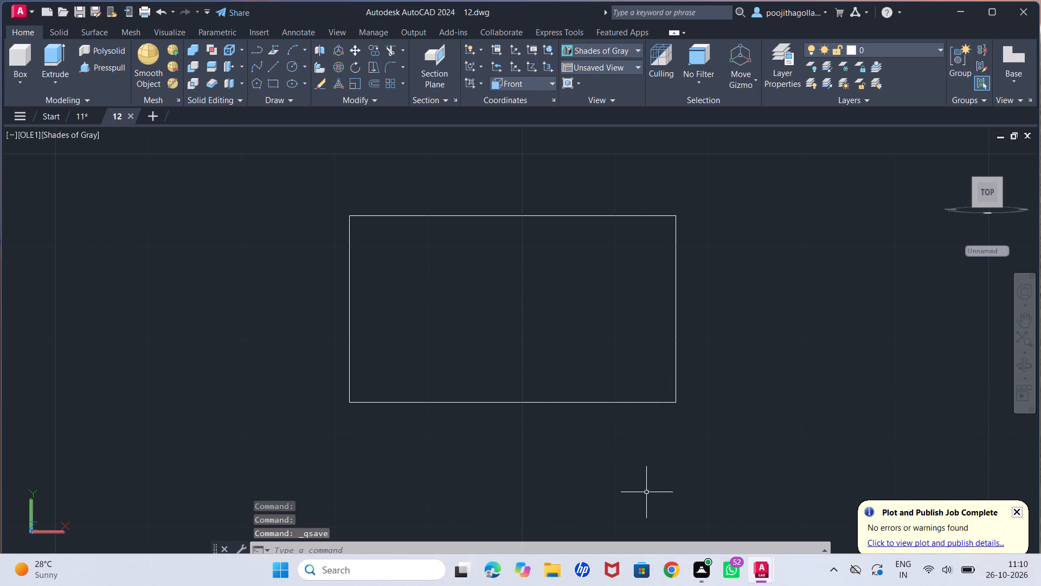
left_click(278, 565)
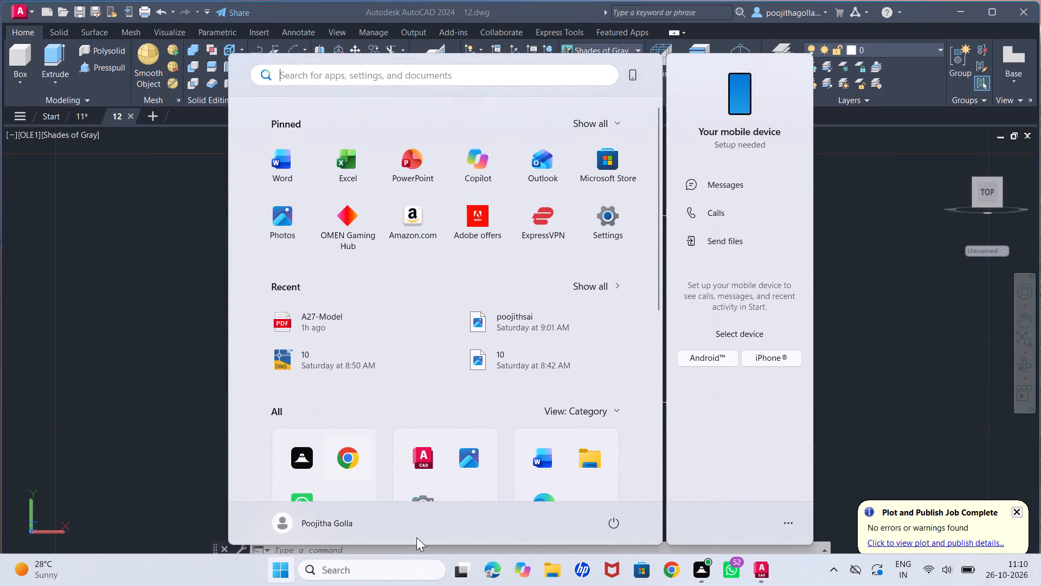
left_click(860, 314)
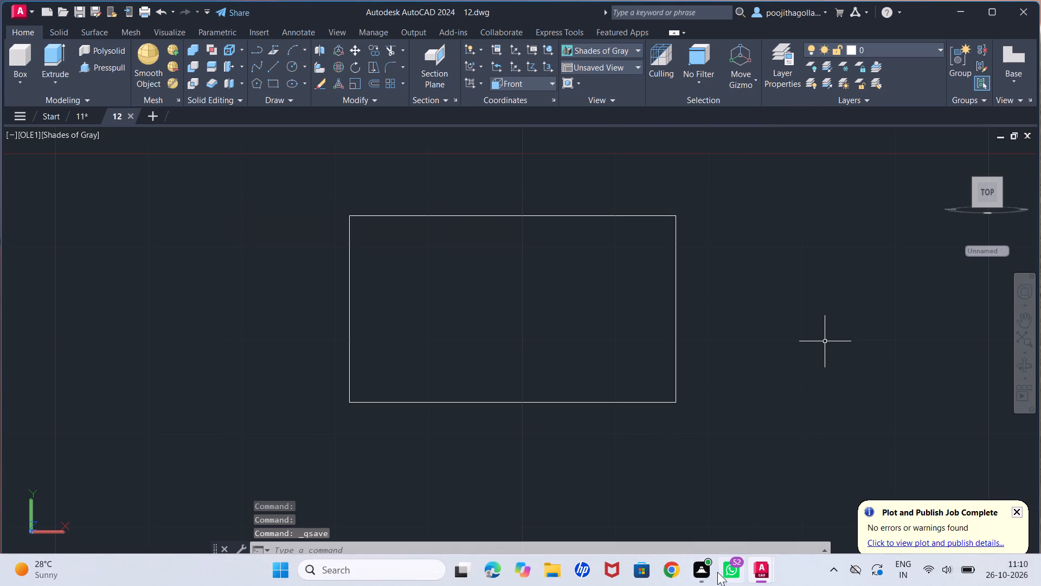
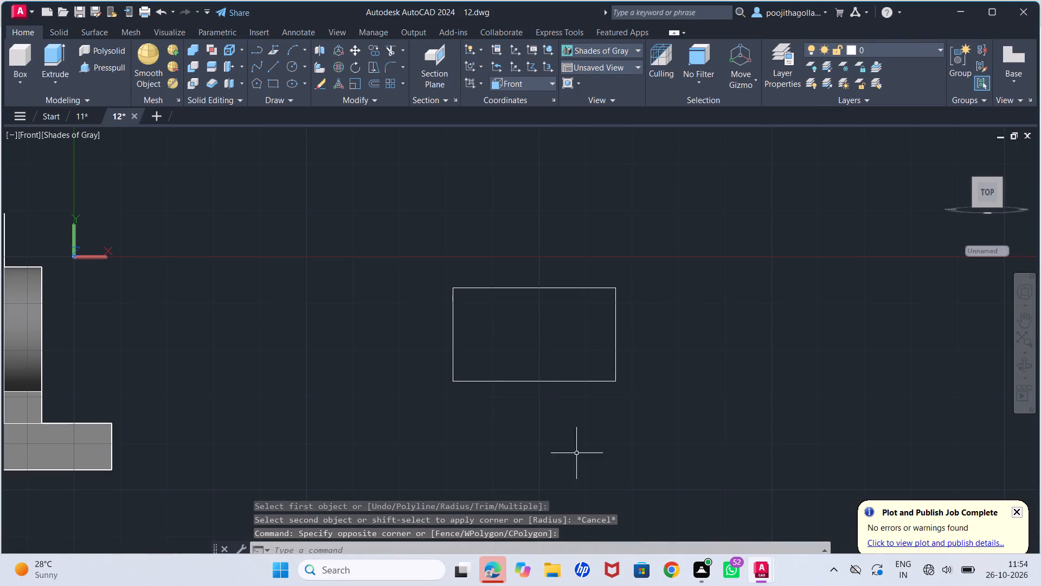
Fillet both upper corners of the 35 by 20 rectangle with a radius of 5.
key("f")
key("Return")
key("r")
key("Return")
key("5")
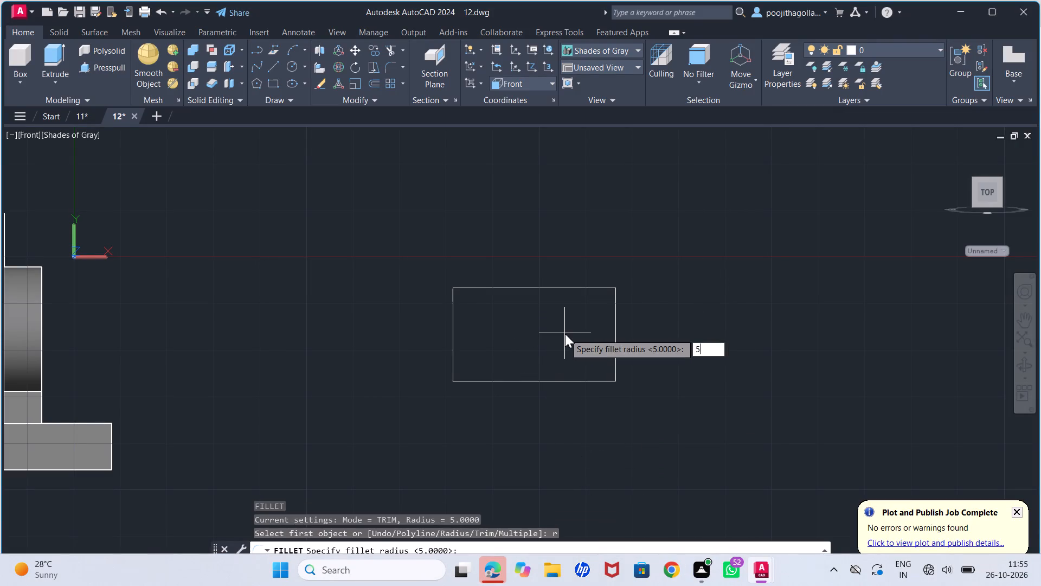
key("Return")
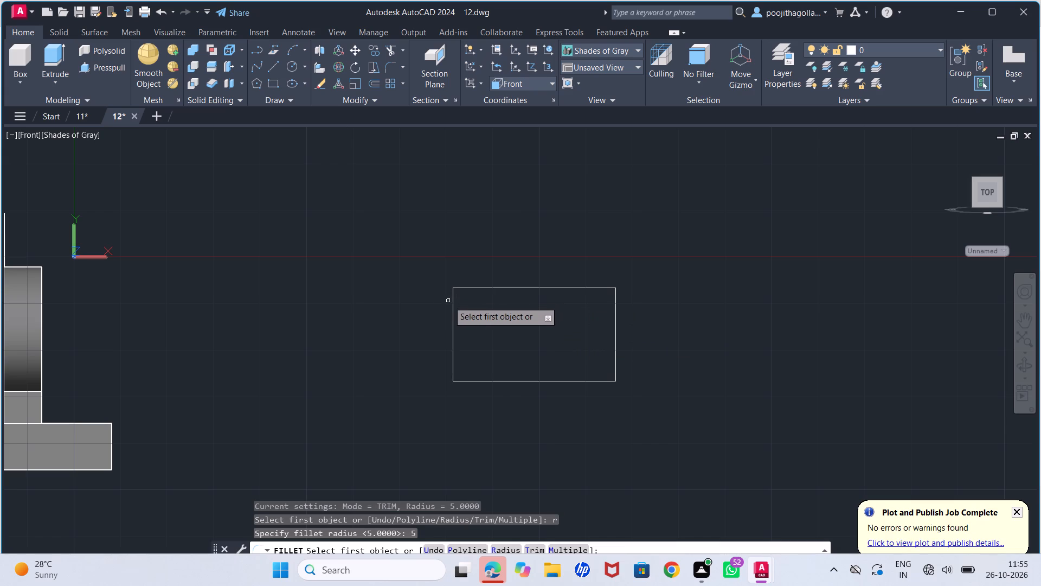
left_click(452, 299)
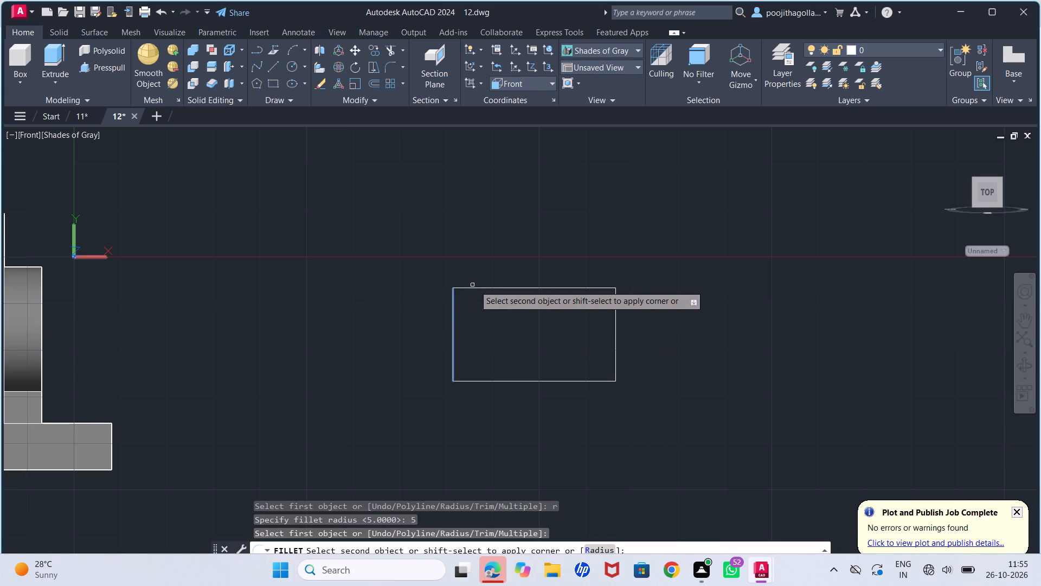
left_click(485, 289)
scroll(541, 343, "up", 1)
key("space")
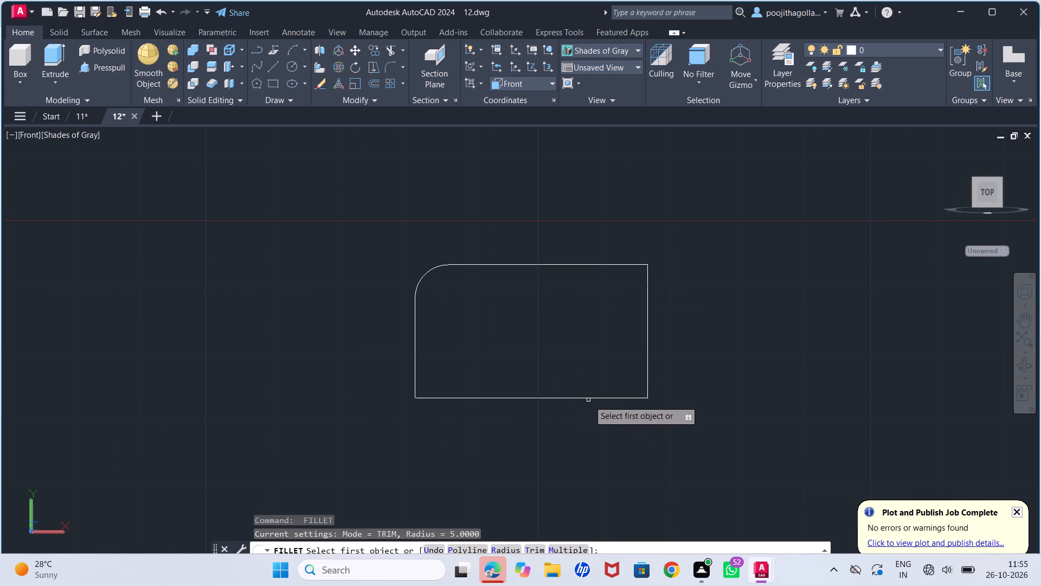
left_click(608, 266)
left_click(646, 284)
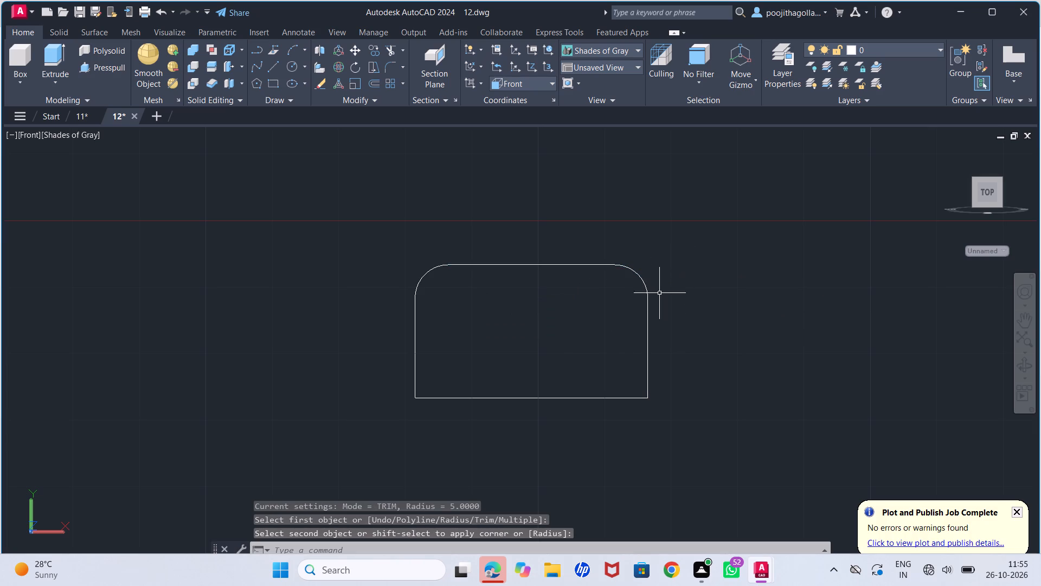
Join all the lines and arcs of the rounded rectangle into a single polyline.
scroll(557, 323, "down", 1)
middle_click_drag(558, 323, 558, 278)
left_click(697, 200)
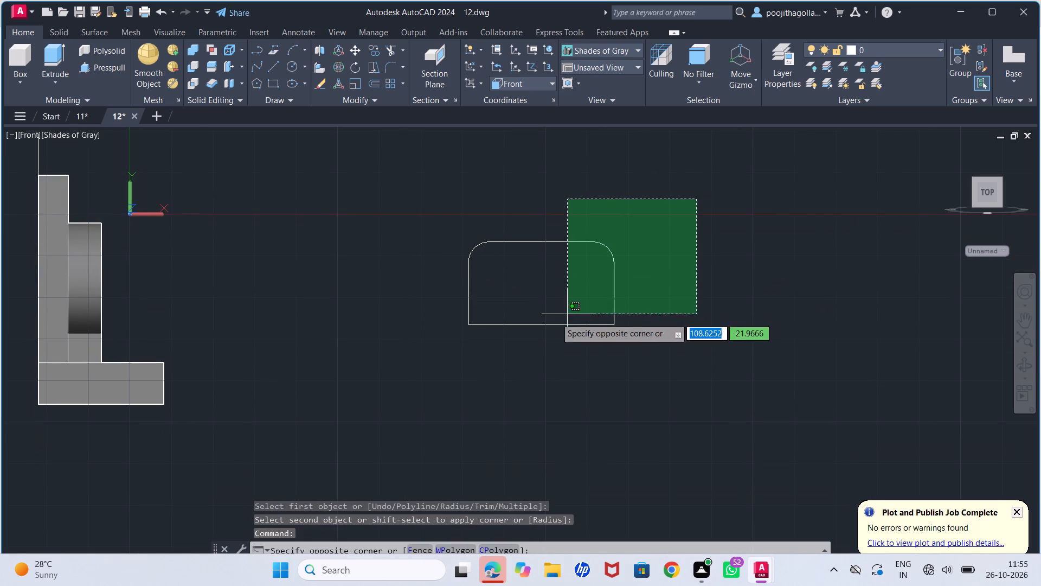
left_click(438, 372)
key("j")
key("Return")
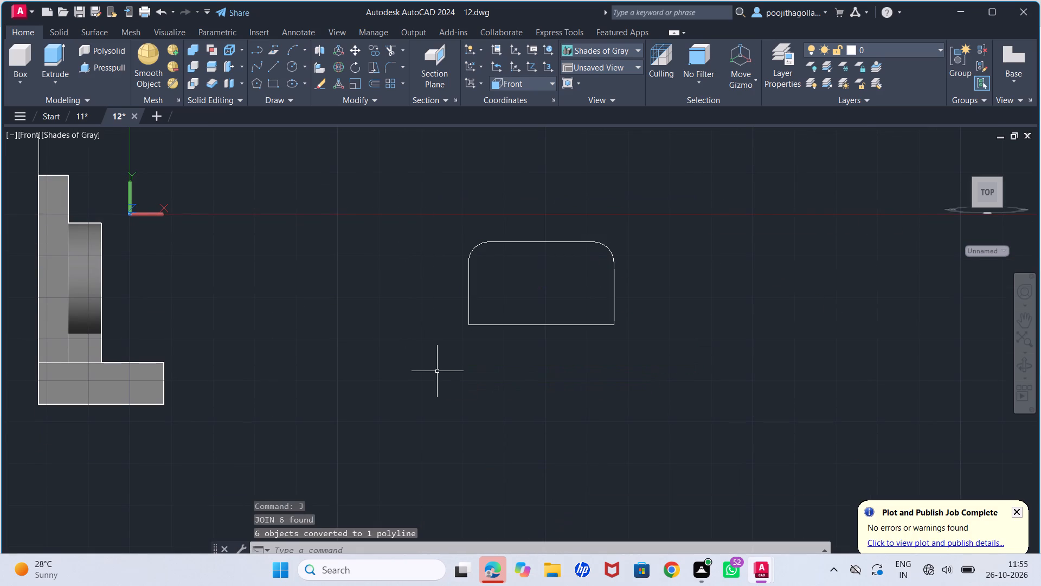
Draw guide lines from the midpoint of the profile's top edge, 5.5 to the left and 10 straight down.
key("l")
key("Return")
scroll(516, 307, "up", 1)
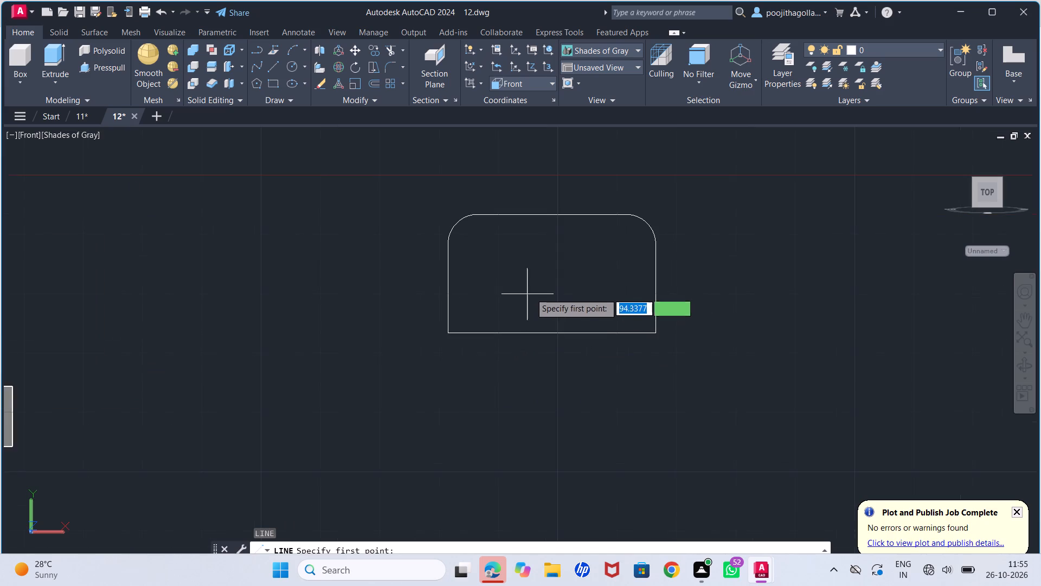
middle_click_drag(550, 281, 518, 302)
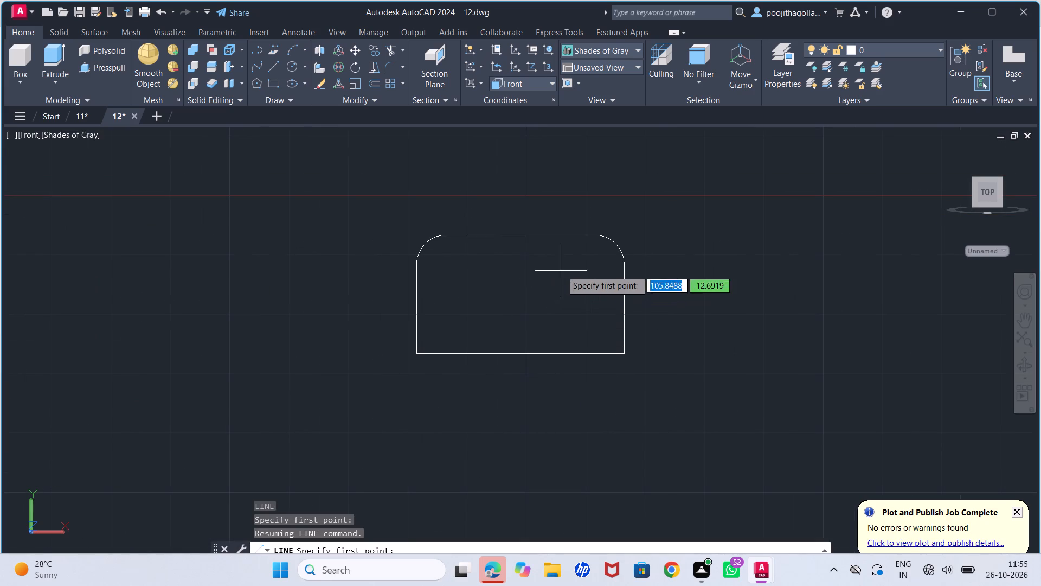
left_click(521, 237)
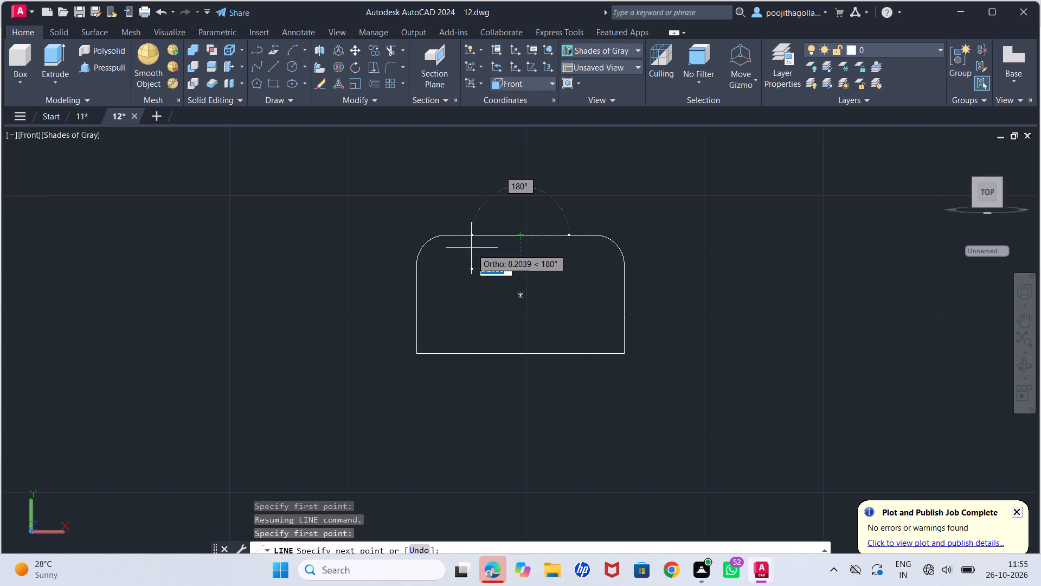
scroll(472, 249, "up", 2)
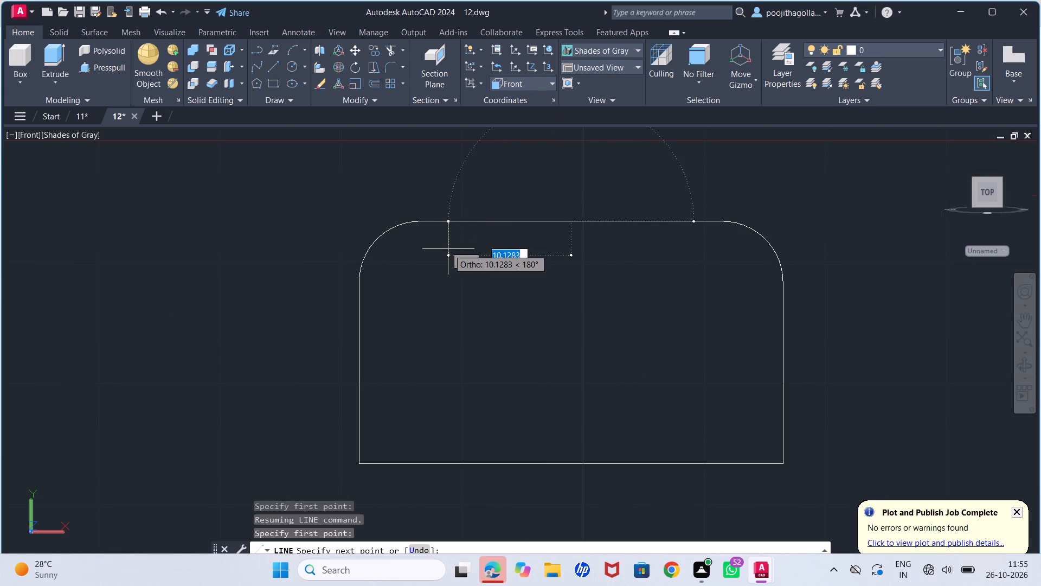
type("5.5")
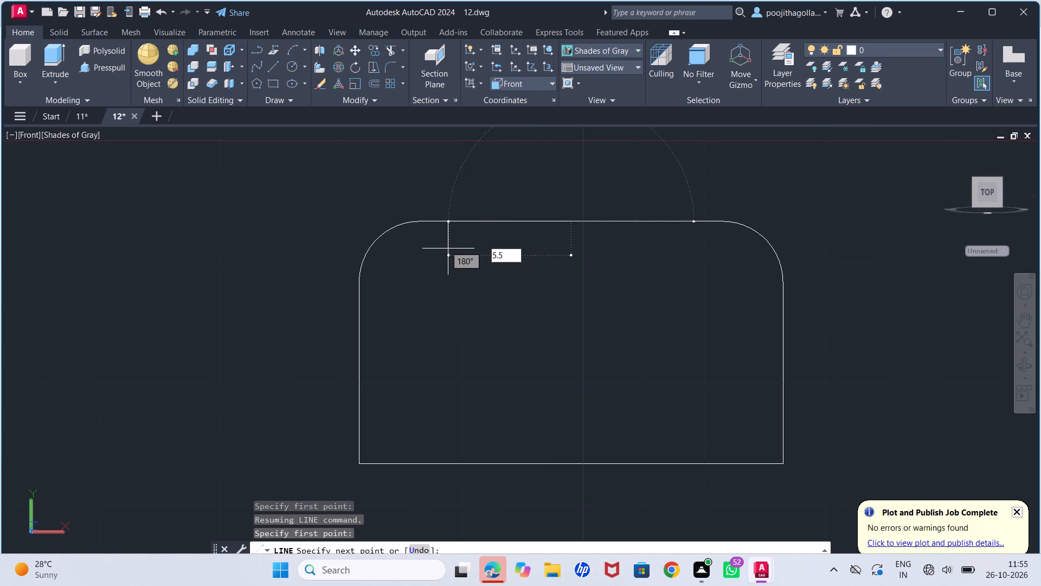
key("Return")
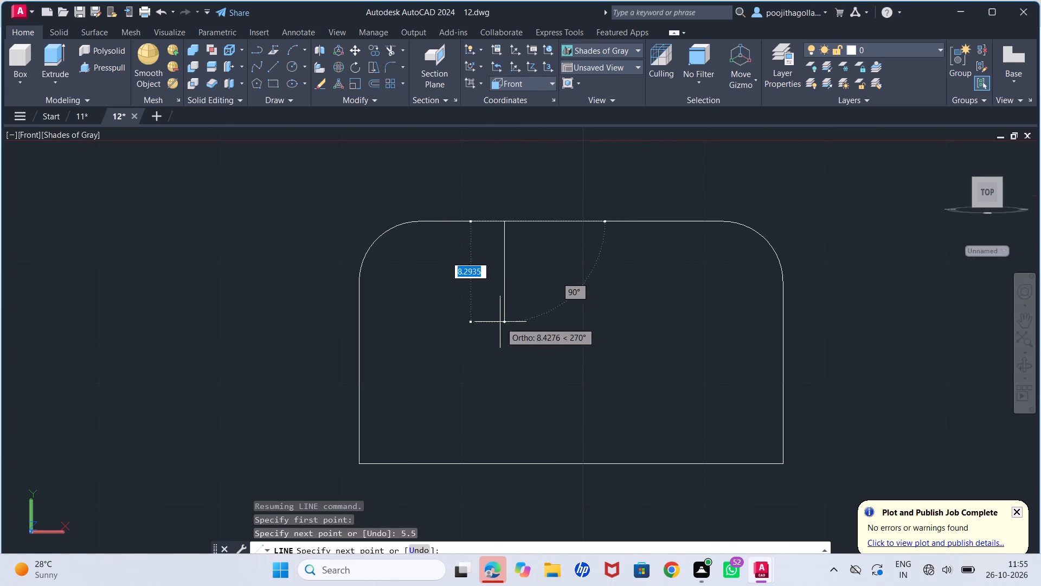
scroll(504, 304, "up", 2)
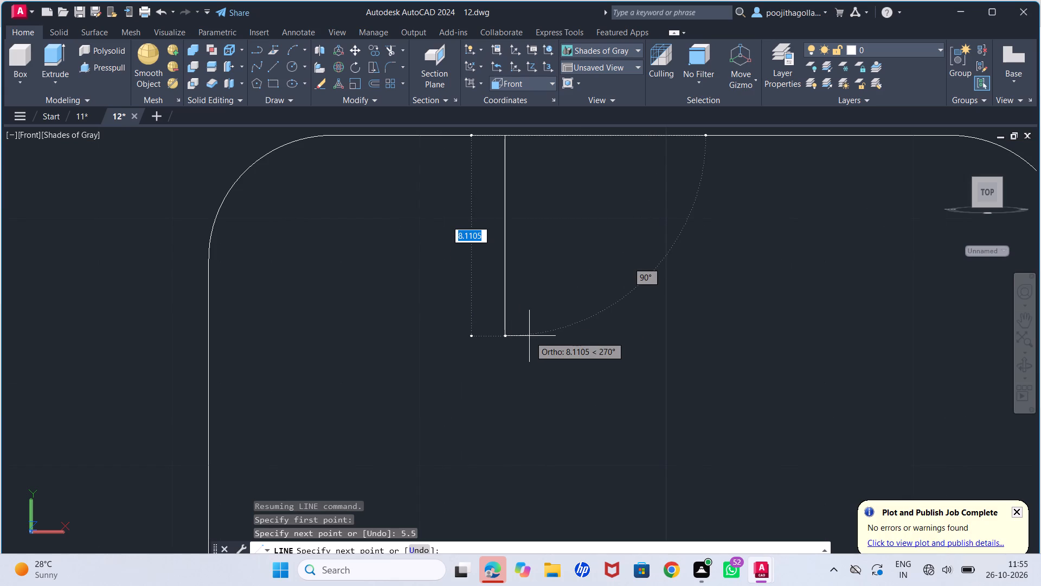
scroll(530, 336, "down", 1)
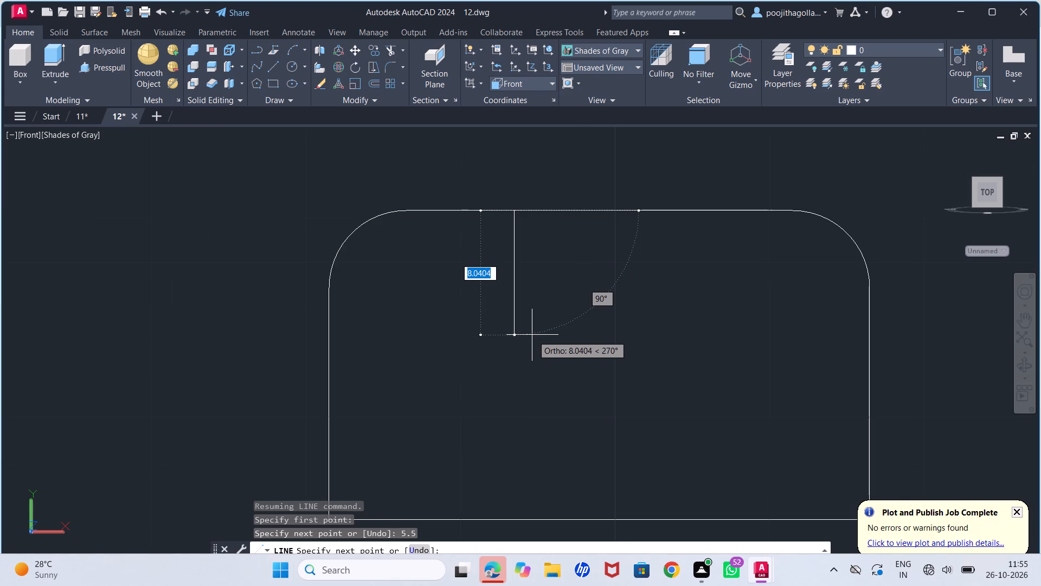
type("10")
key("Return")
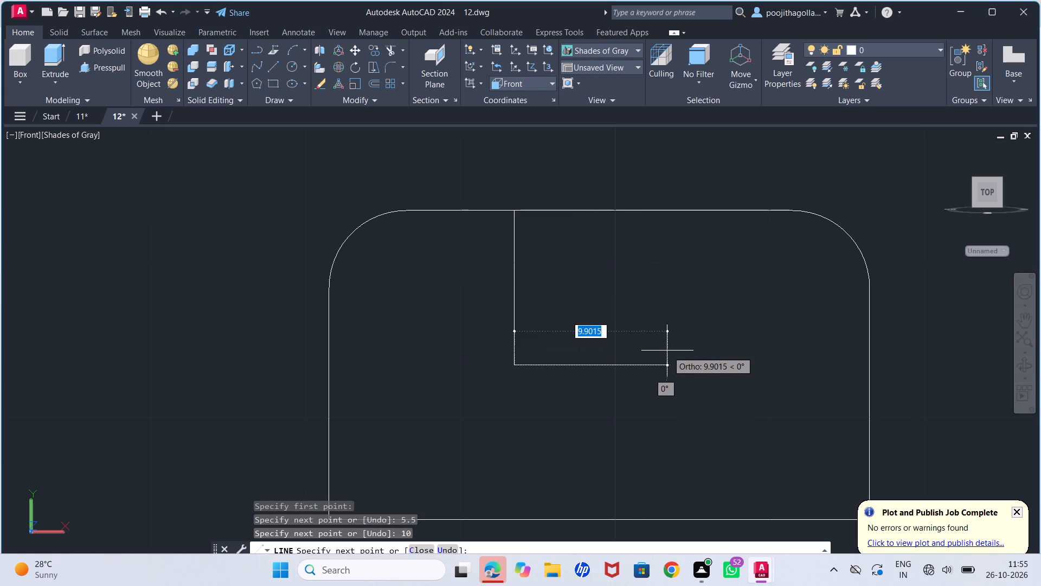
key("Escape")
Draw a circle of radius 5 centred on the lower end of the vertical guide line.
key("c")
key("Return")
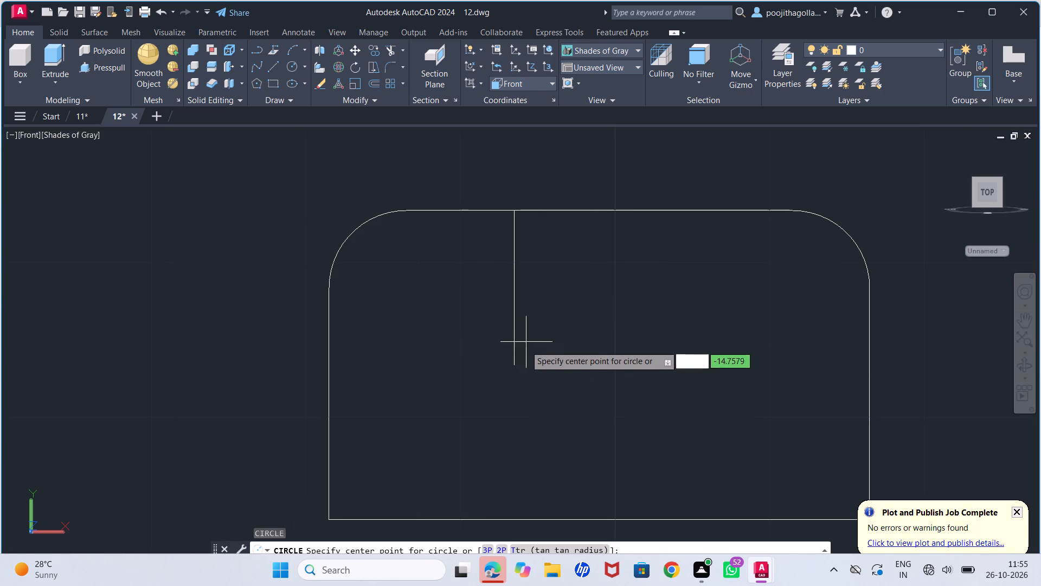
left_click(512, 365)
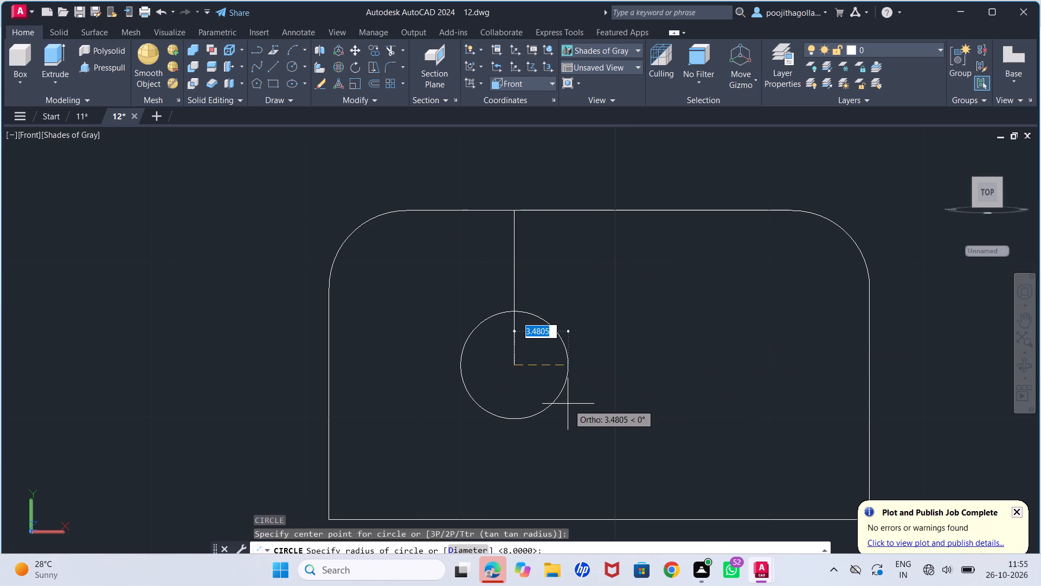
key("5")
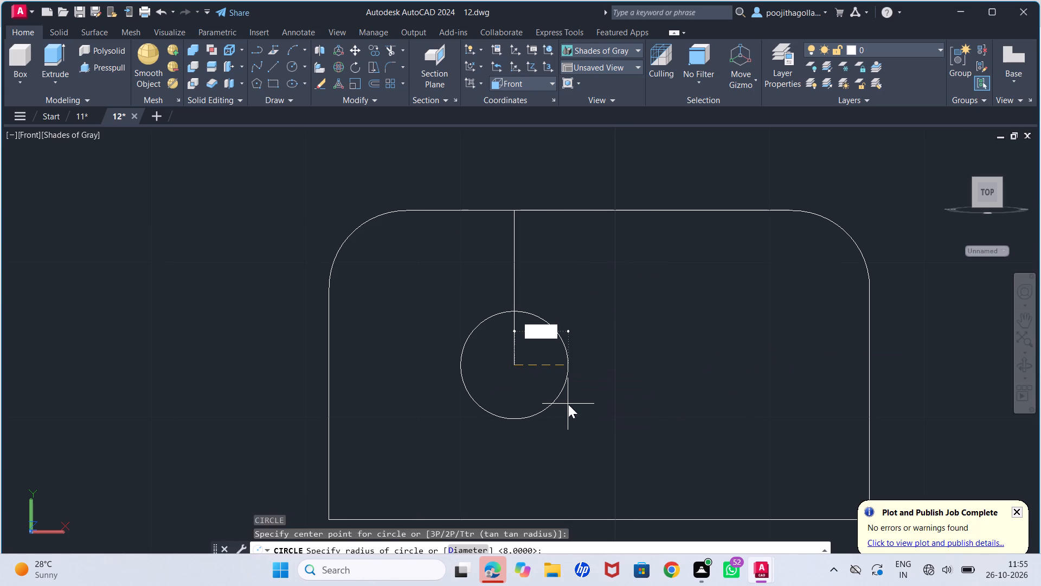
key("Return")
Draw a horizontal guide line 11 long from the circle's centre towards the right side of the profile.
scroll(608, 384, "down", 1)
middle_click_drag(651, 369, 538, 342)
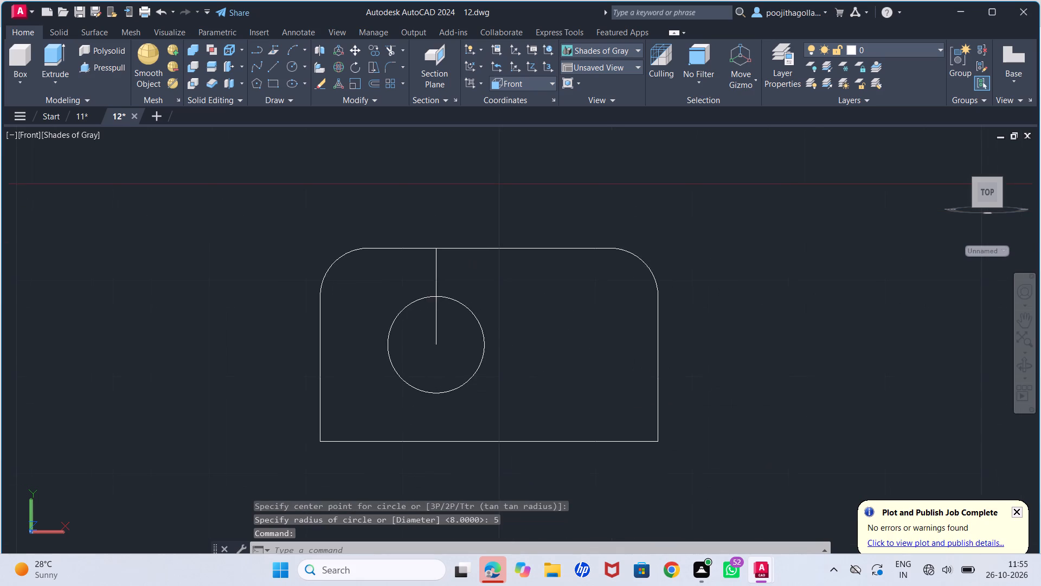
scroll(538, 342, "down", 1)
scroll(496, 361, "up", 1)
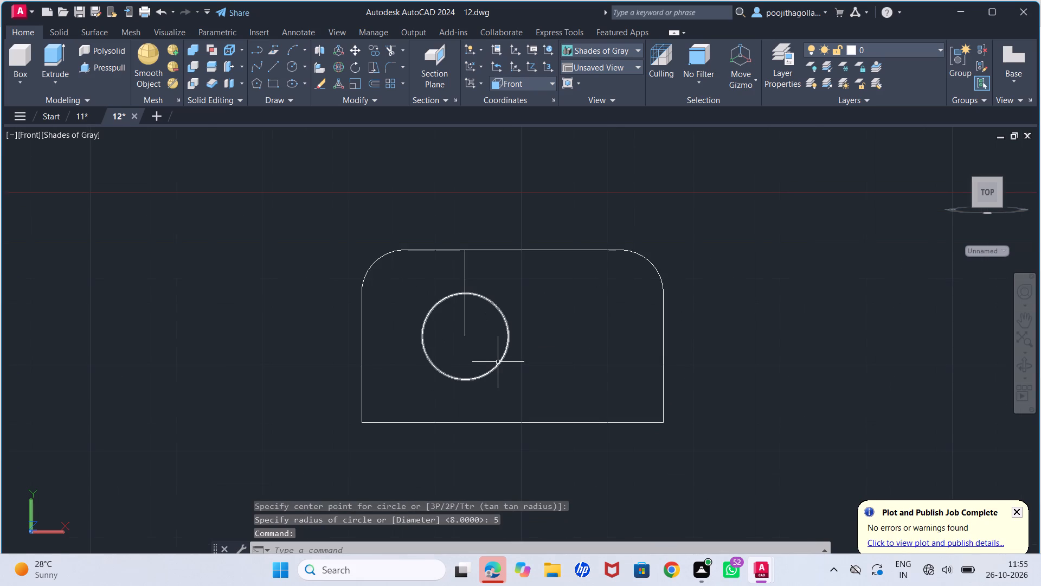
scroll(490, 362, "up", 1)
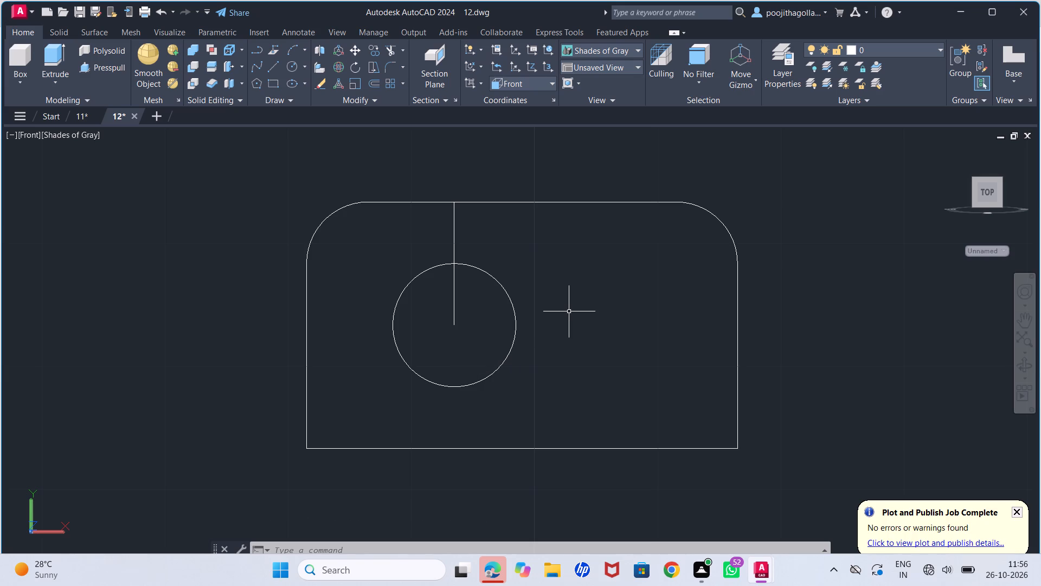
key("l")
key("Return")
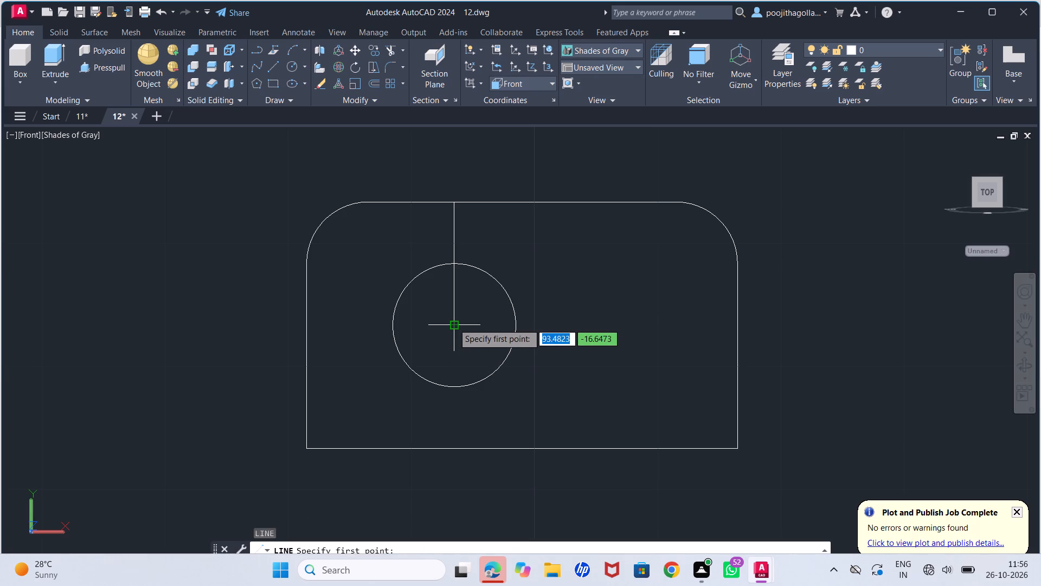
left_click(453, 323)
type("11")
key("Return")
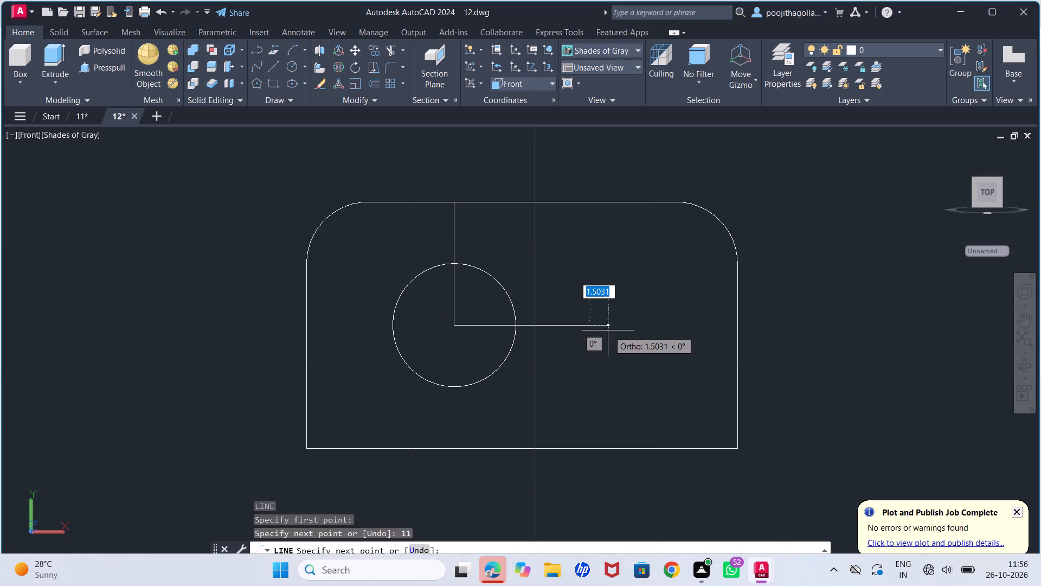
key("Escape")
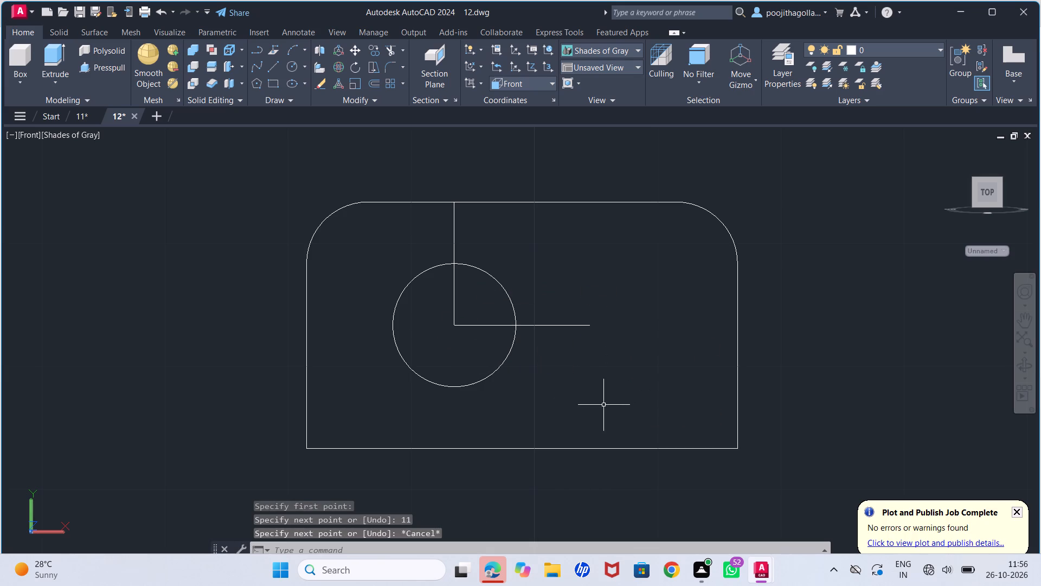
Copy the circle from its centre to the far end of the 11-long guide line.
left_click(523, 245)
left_click(477, 291)
type("co")
key("Return")
left_click(457, 328)
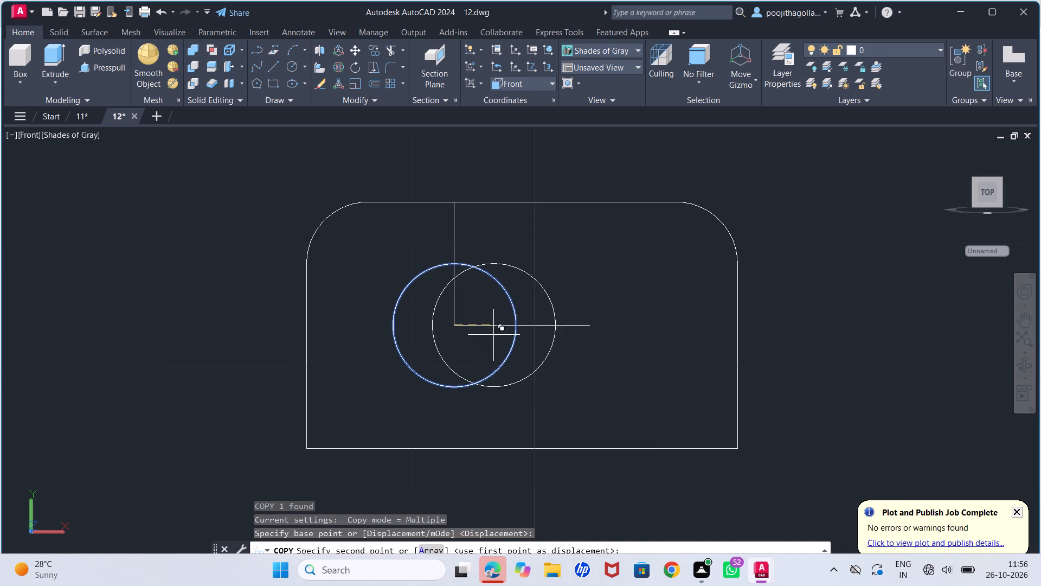
left_click(591, 324)
key("Escape")
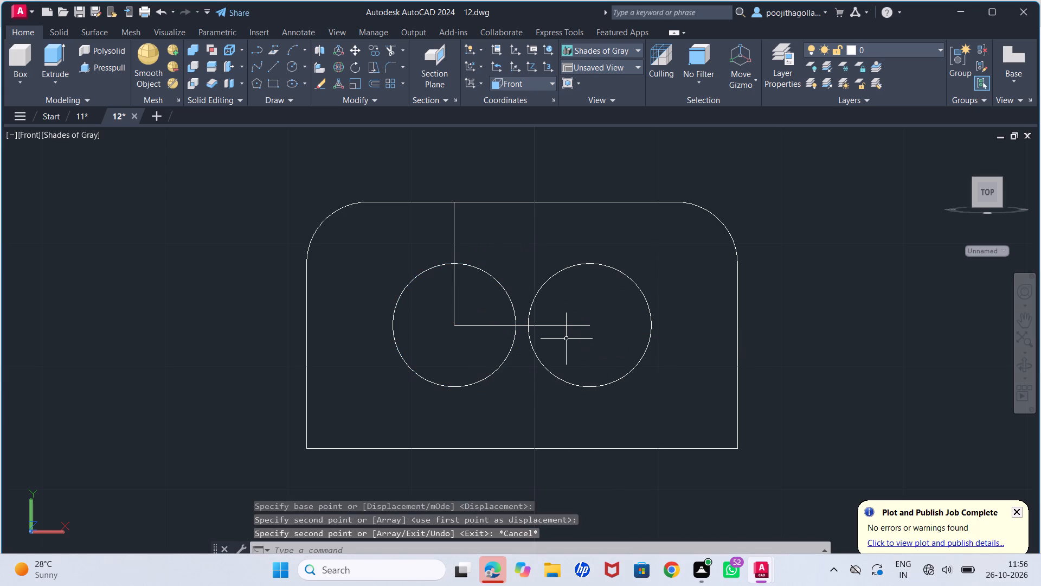
Connect the two circles with horizontal lines across their top and bottom points to form the slot's straight sides.
key("l")
key("Return")
left_click(455, 266)
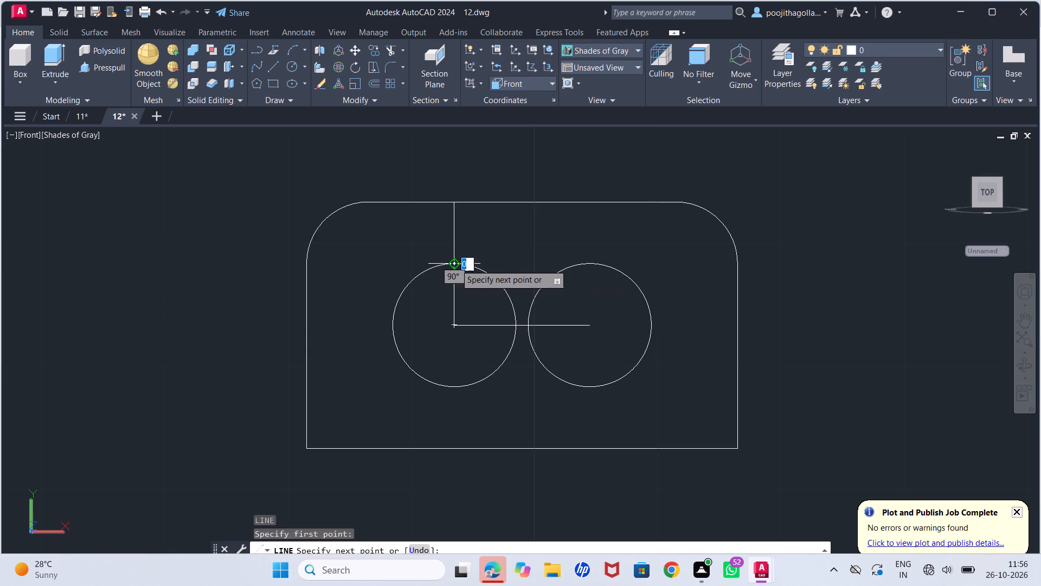
left_click(589, 266)
key("Escape")
type("l'")
key("BackSpace")
key("Return")
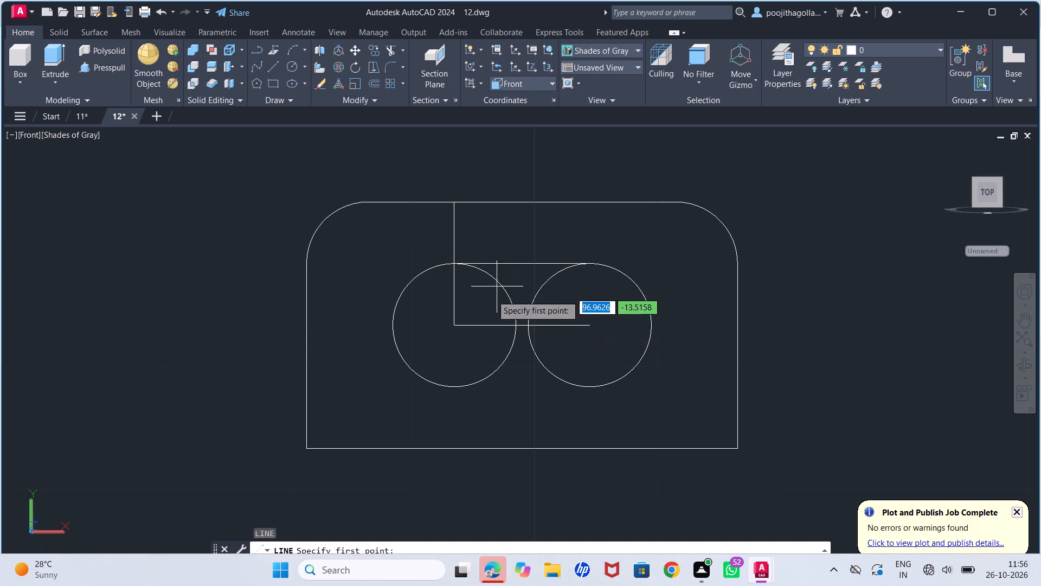
left_click(454, 384)
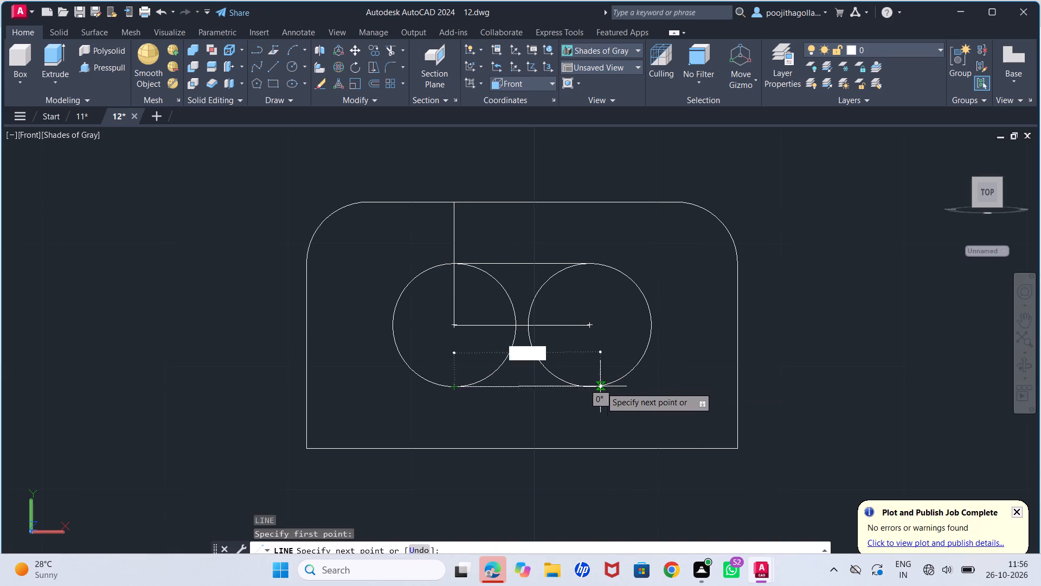
left_click(592, 391)
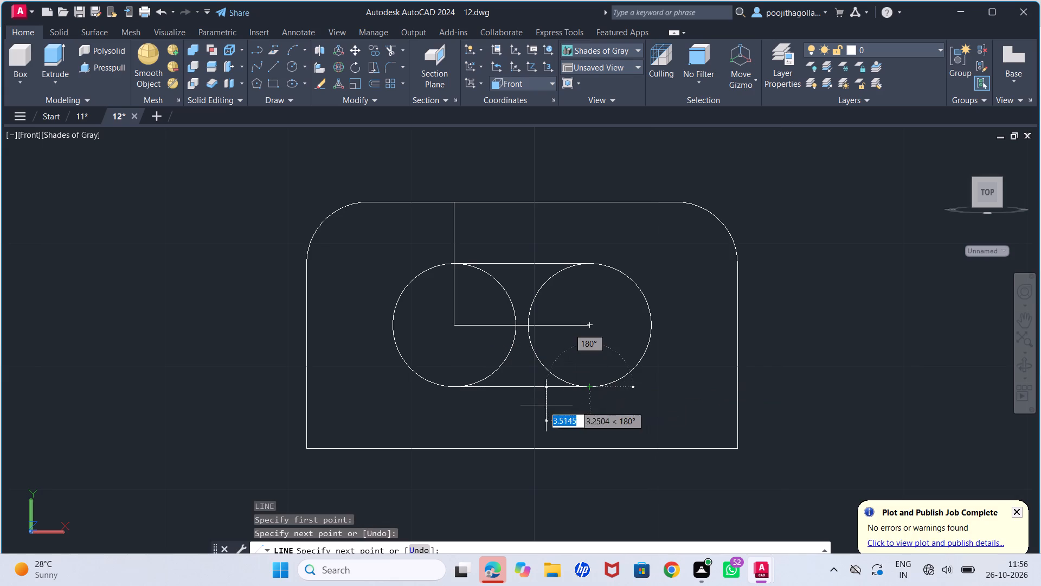
key("Escape")
Delete the vertical and horizontal guide lines used to locate the slot's circles.
left_click(562, 321)
left_click(560, 338)
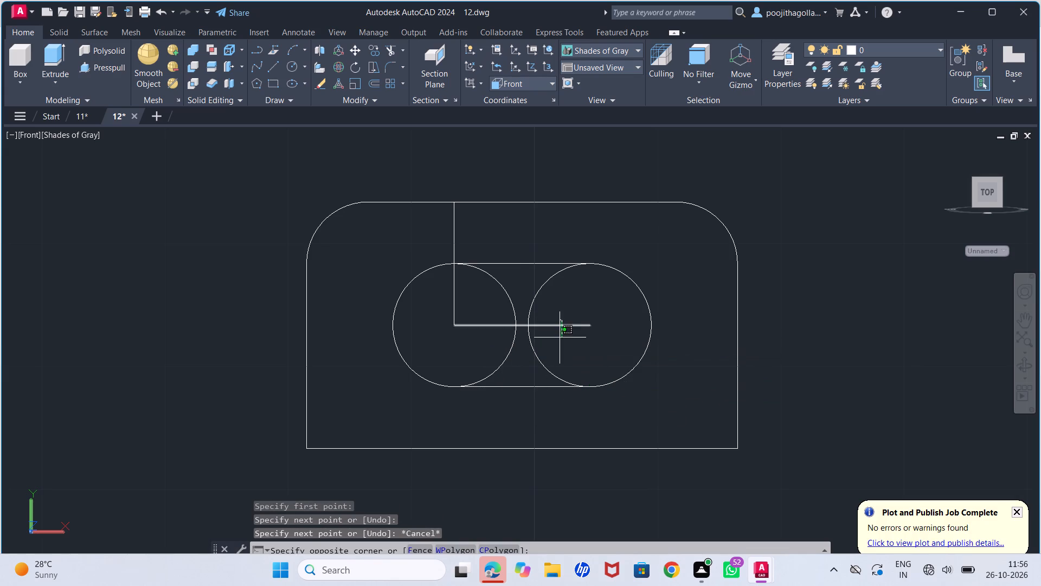
left_click(460, 228)
left_click(426, 247)
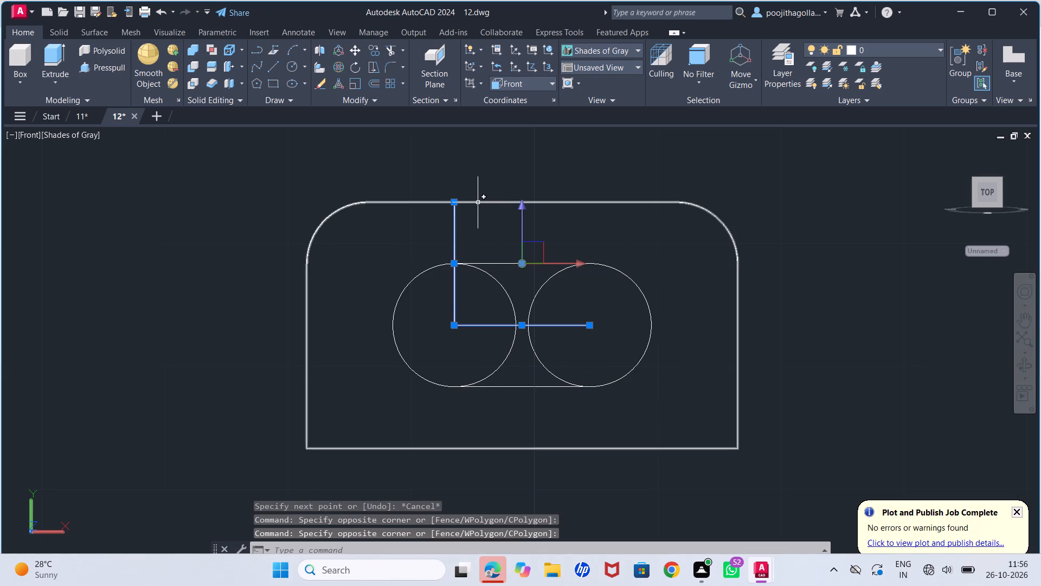
scroll(503, 203, "up", 2)
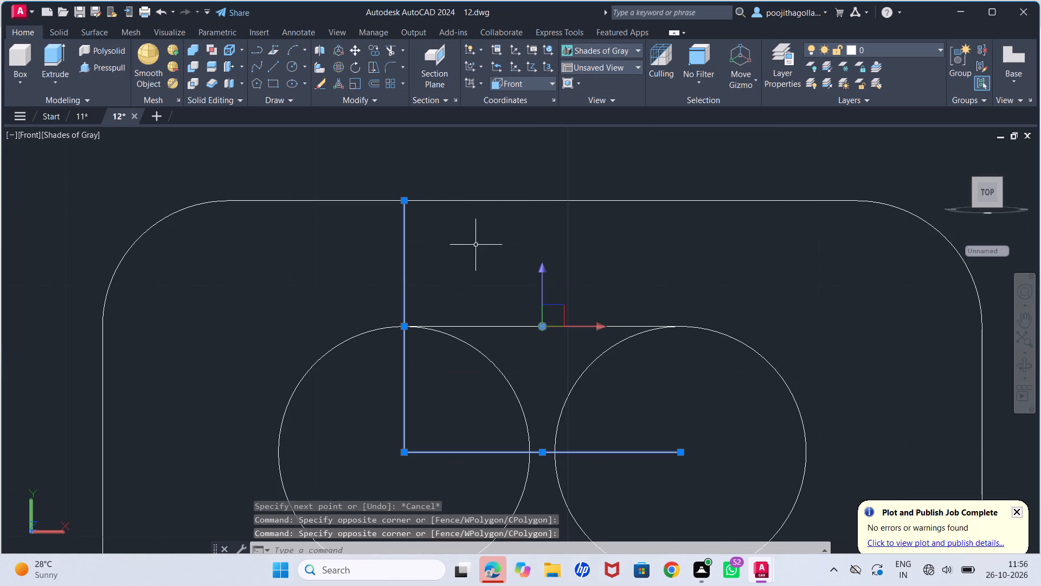
key("Delete")
Trim away the inner halves of the two circles to leave a clean slot outline.
scroll(470, 270, "down", 2)
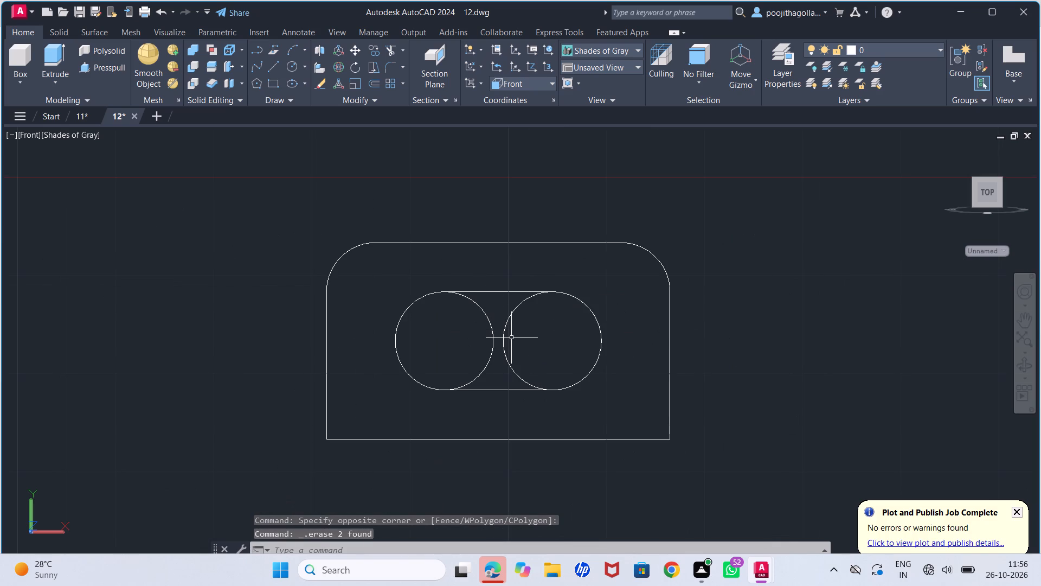
type("tr")
key("Return")
left_click_drag(520, 326, 459, 356)
key("Escape")
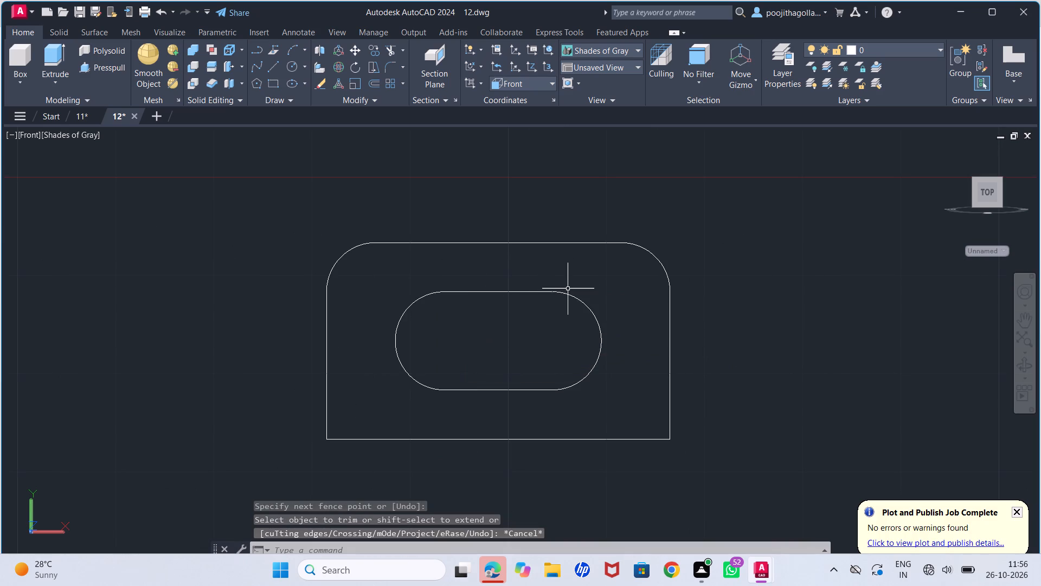
Join the slot's two arcs and two straight sides into a single polyline.
left_click(581, 282)
left_click(384, 415)
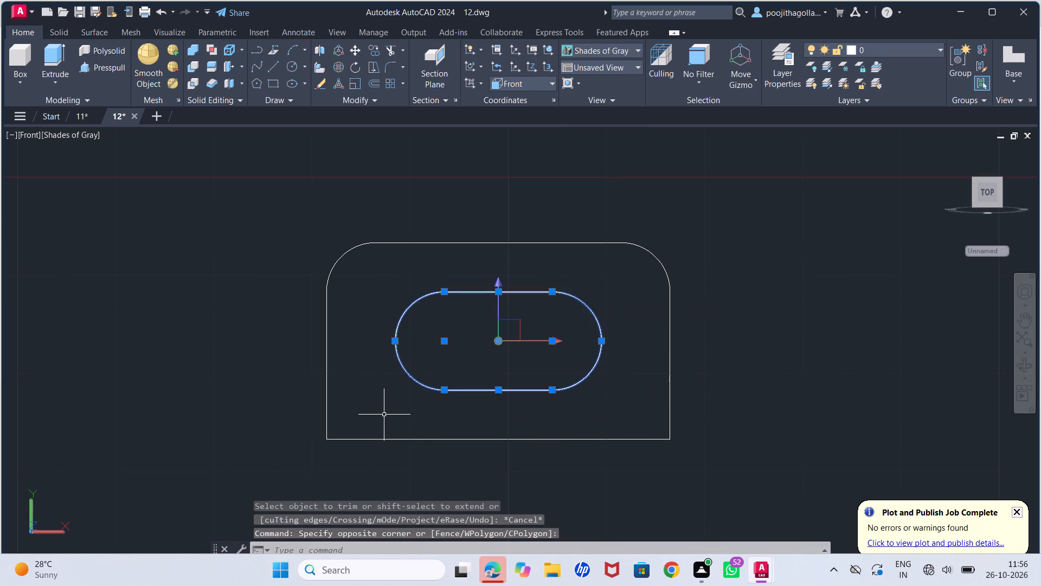
key("j")
key("Return")
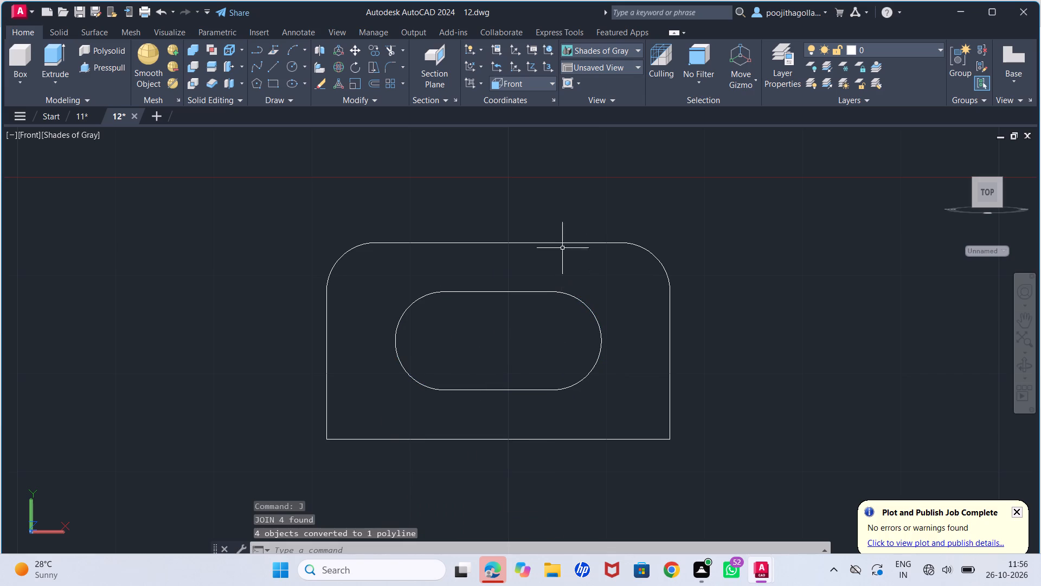
Move the rounded profile and its slot together horizontally along positive X, away from their original location.
scroll(556, 238, "up", 1)
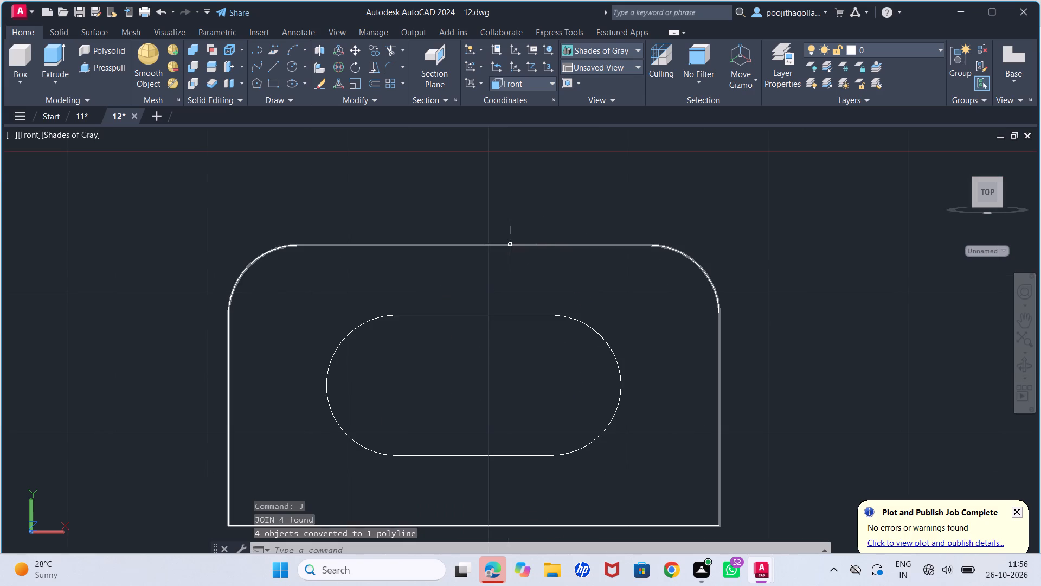
scroll(518, 265, "down", 2)
left_click(554, 281)
left_click(511, 354)
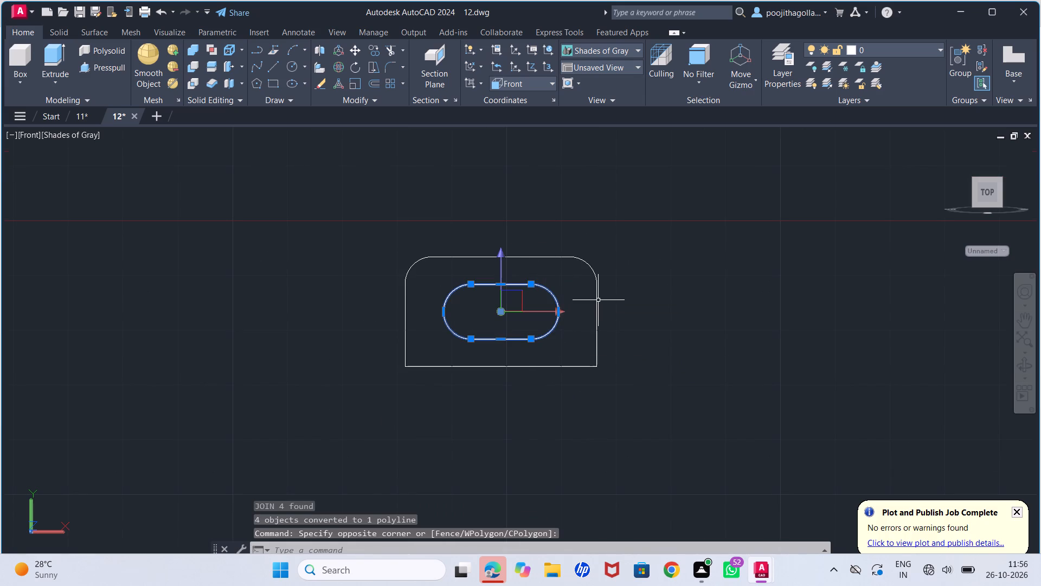
left_click(596, 305)
key("m")
key("Return")
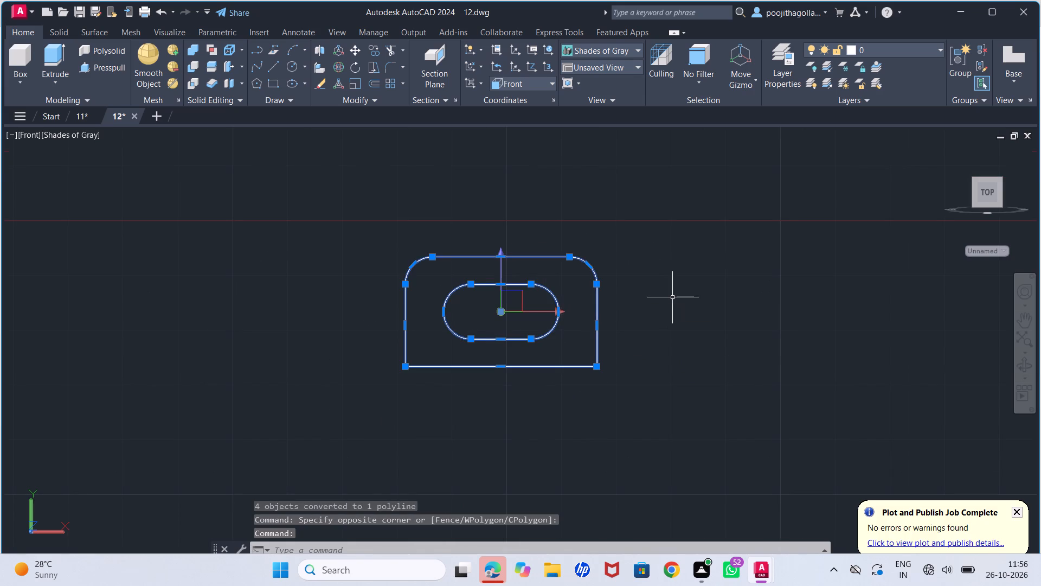
left_click(599, 337)
left_click(751, 327)
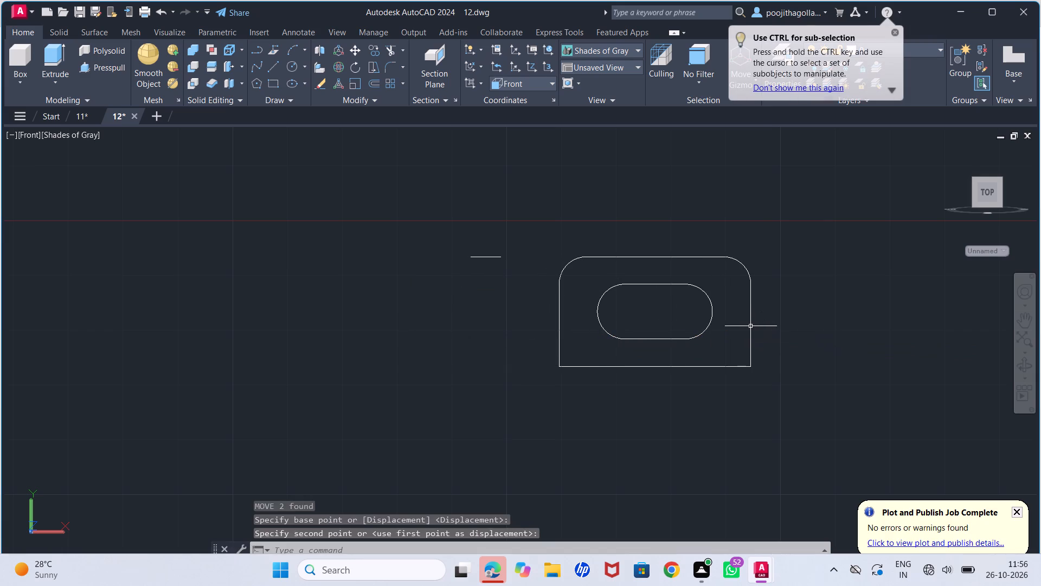
key("Escape")
Delete the short stray line left behind at the profile's original location.
left_click(501, 251)
left_click(448, 292)
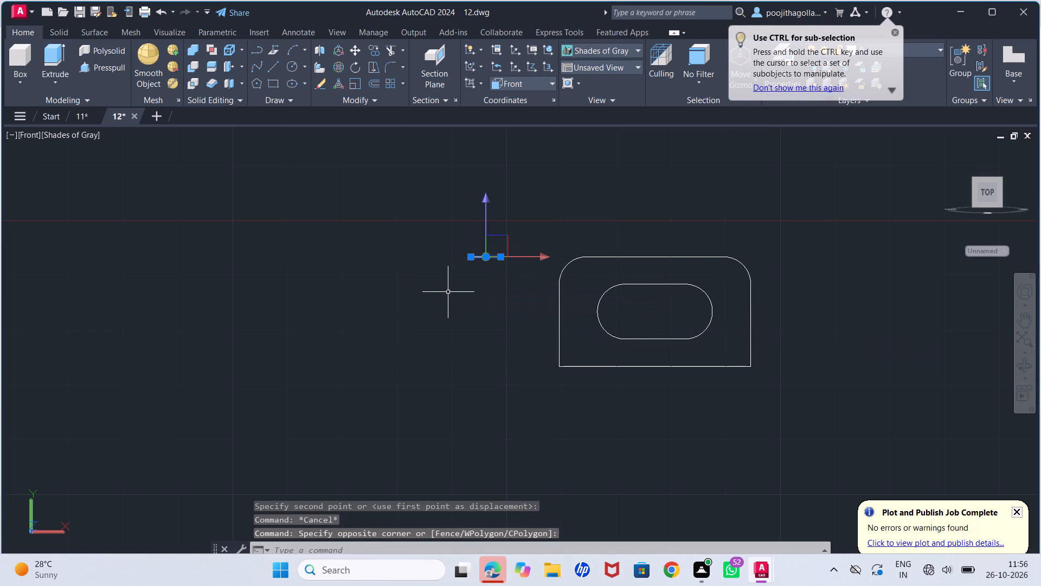
key("Delete")
Presspull the area between the rounded profile and the slot to a height of 13.
scroll(505, 298, "down", 2)
middle_click_drag(598, 361, 522, 318)
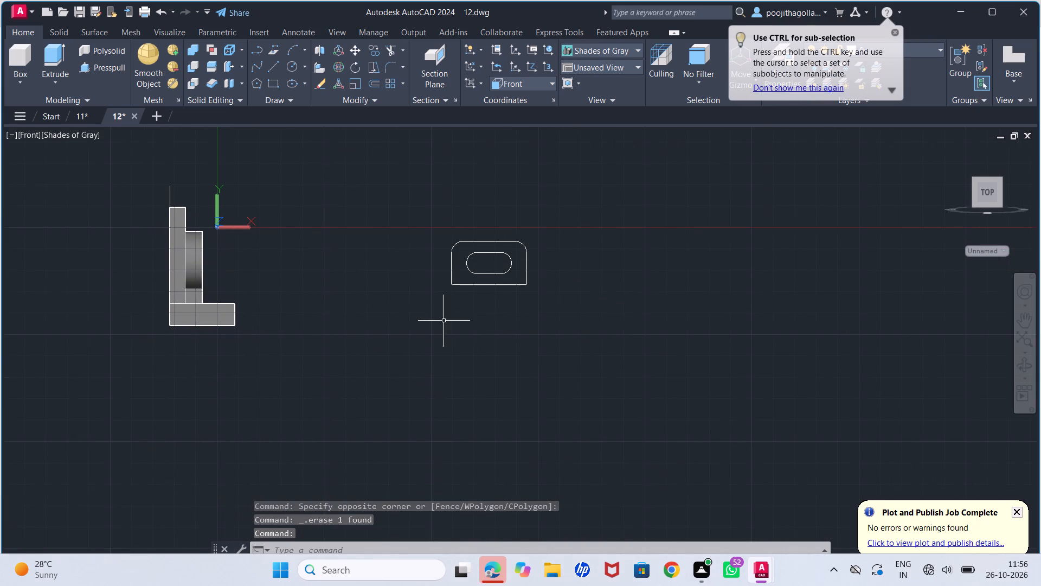
middle_click_drag(440, 320, 516, 358, "shift")
scroll(520, 302, "up", 3)
middle_click_drag(515, 279, 414, 385)
scroll(444, 337, "down", 1)
left_click(113, 63)
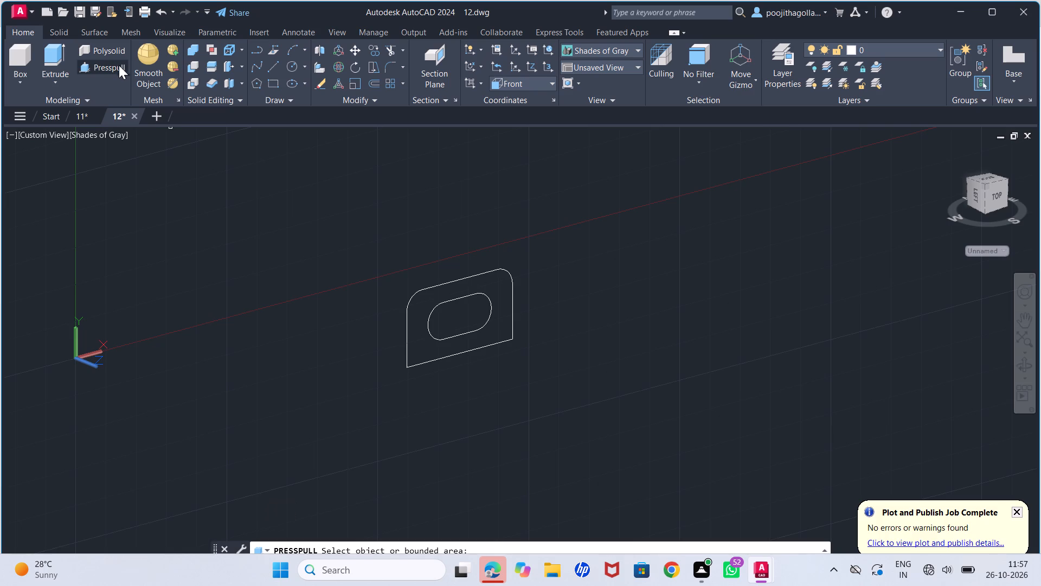
left_click(425, 347)
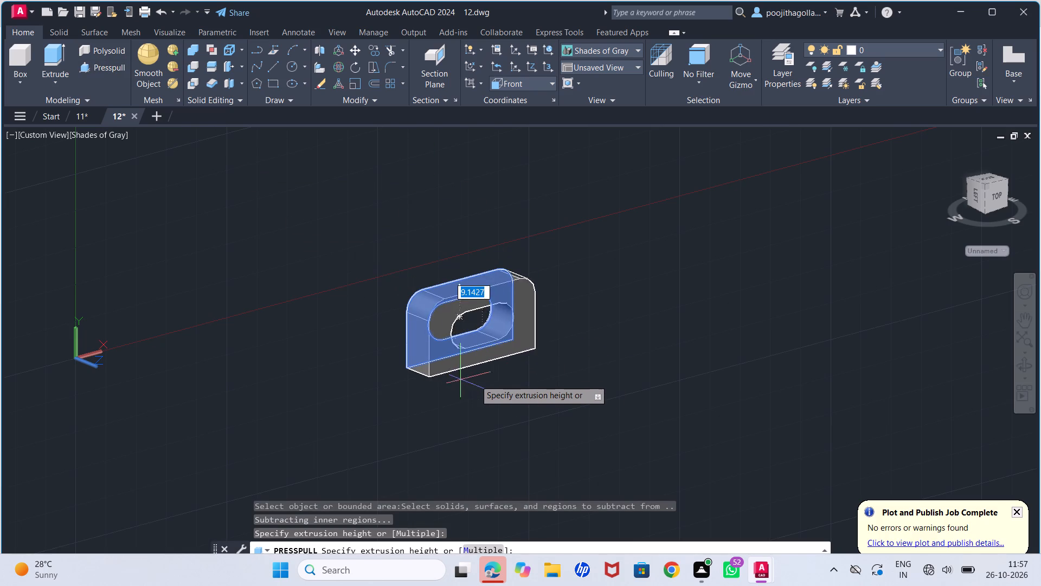
type("13")
key("Return")
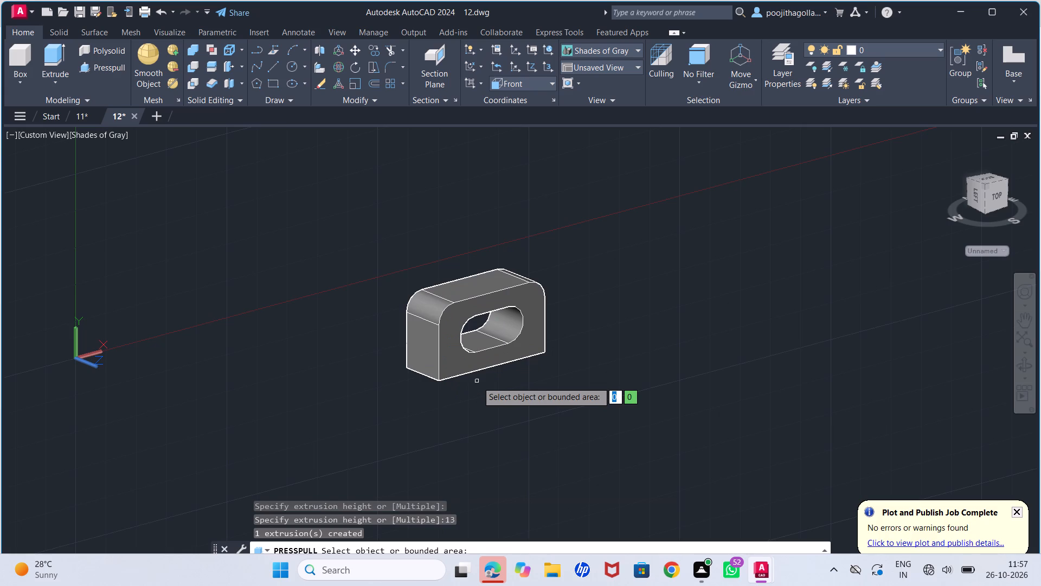
key("Escape")
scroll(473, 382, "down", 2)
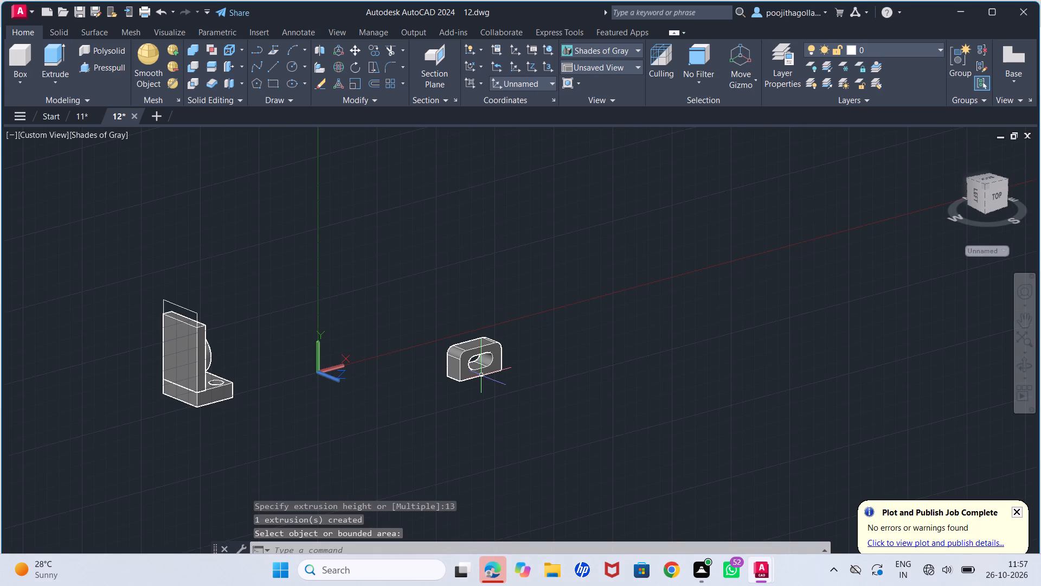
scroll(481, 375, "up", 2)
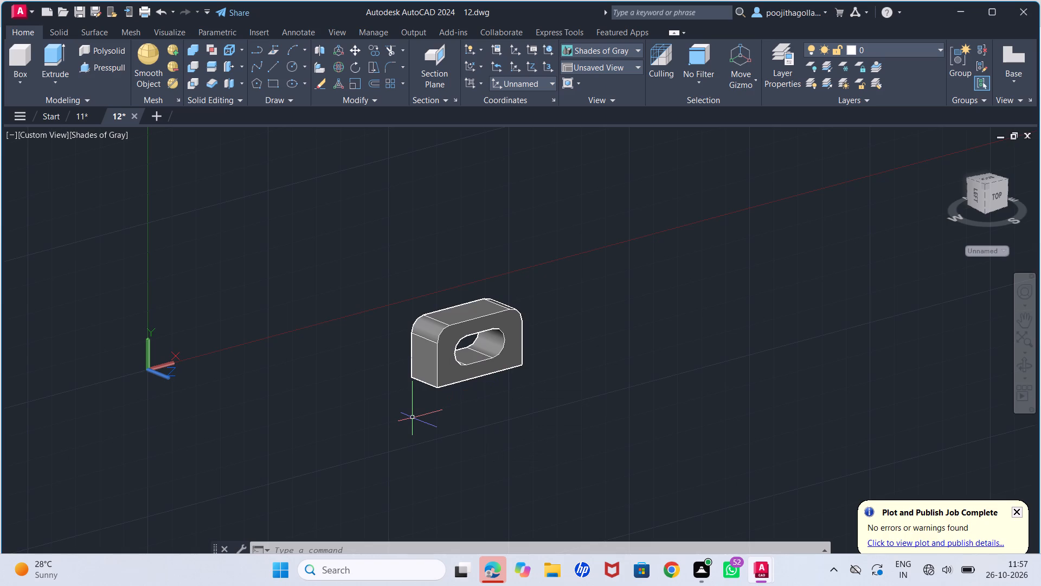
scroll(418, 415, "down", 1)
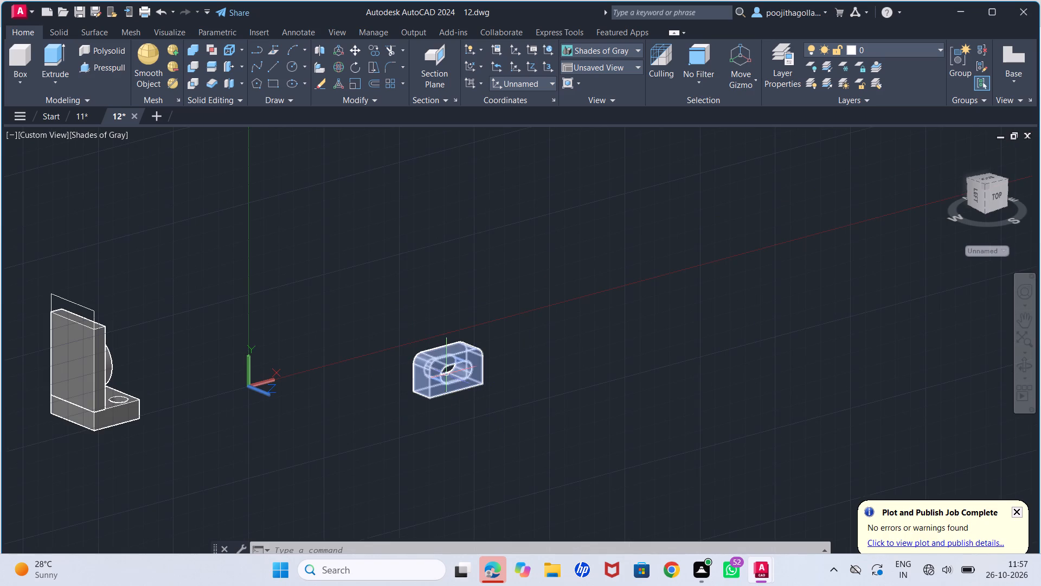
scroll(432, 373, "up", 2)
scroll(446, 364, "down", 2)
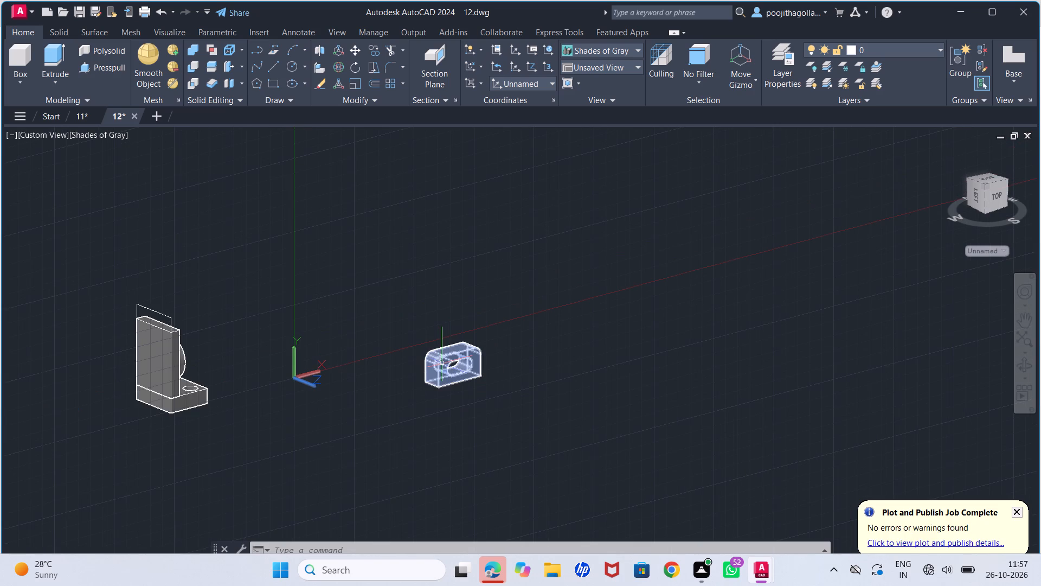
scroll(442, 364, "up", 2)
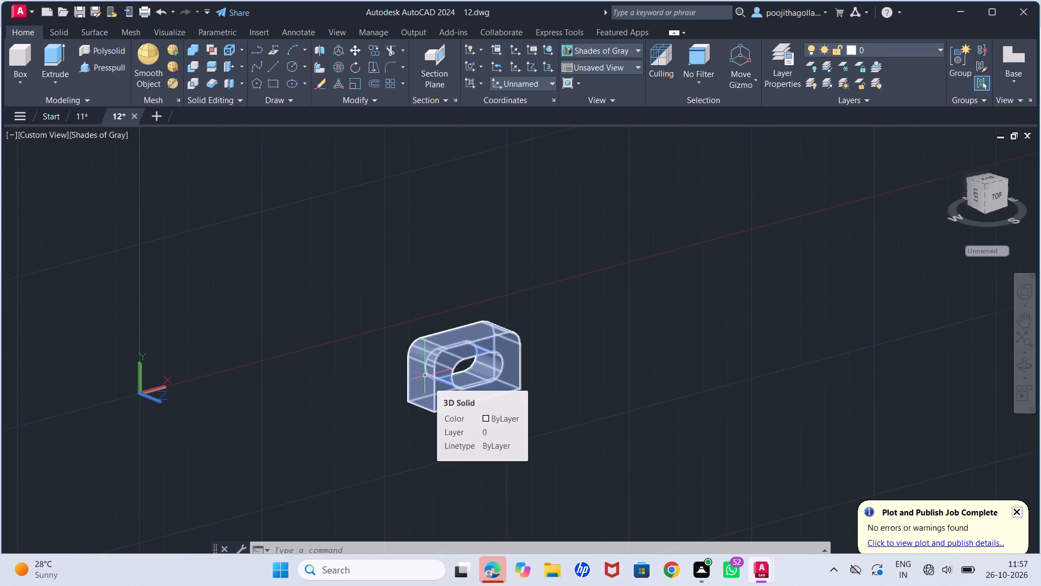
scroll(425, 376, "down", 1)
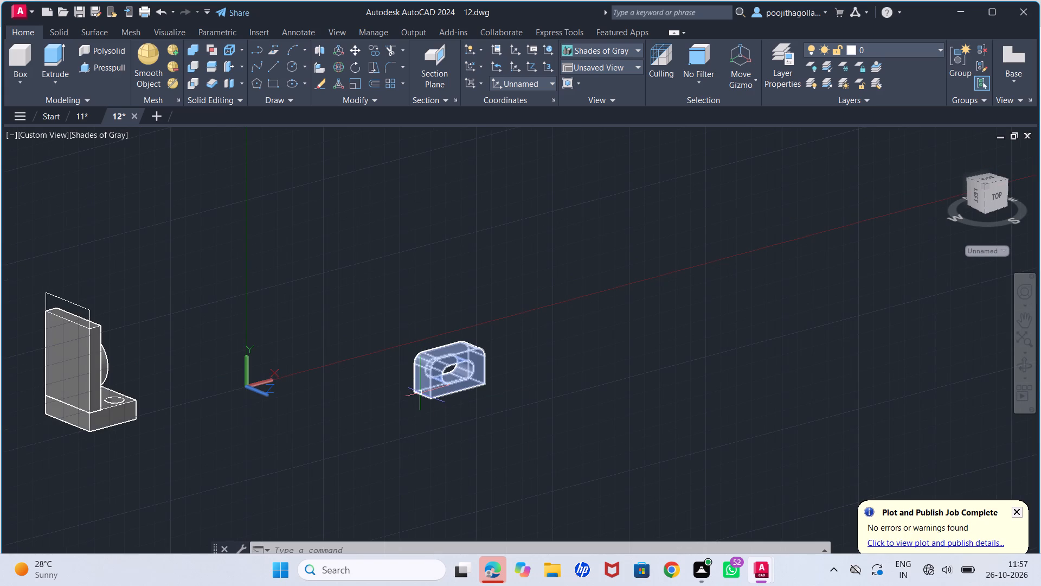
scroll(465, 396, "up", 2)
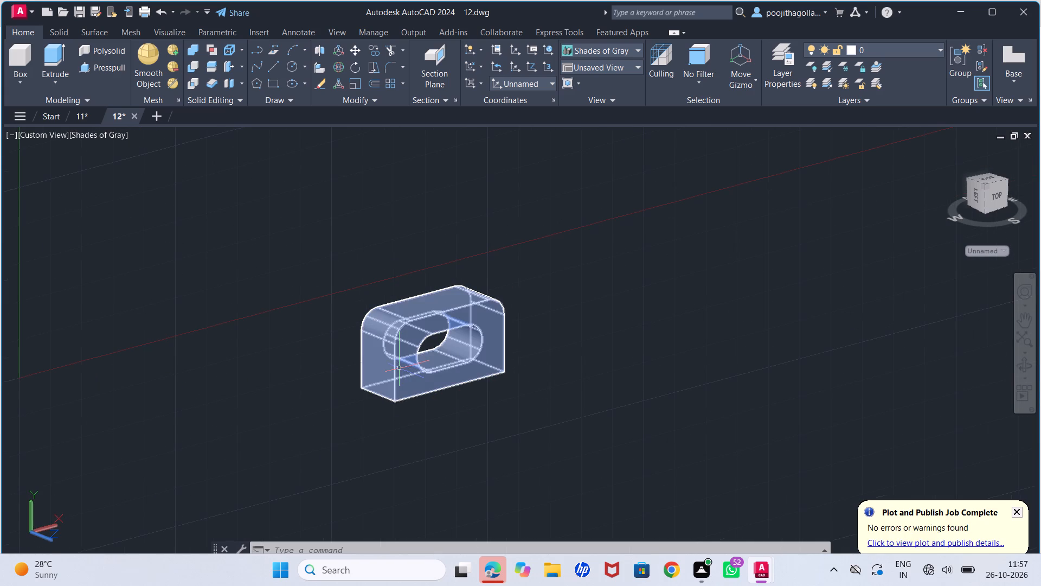
Move the slotted block along the negative Z direction to a free spot near the bracket's upright plate.
left_click(400, 368)
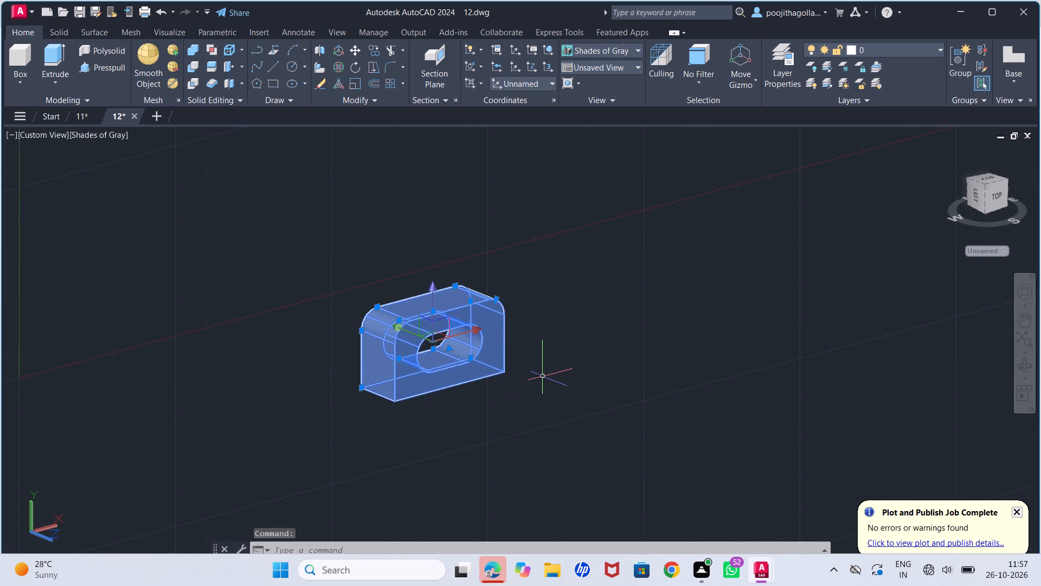
key("m")
key("Return")
scroll(490, 405, "down", 2)
left_click(441, 366)
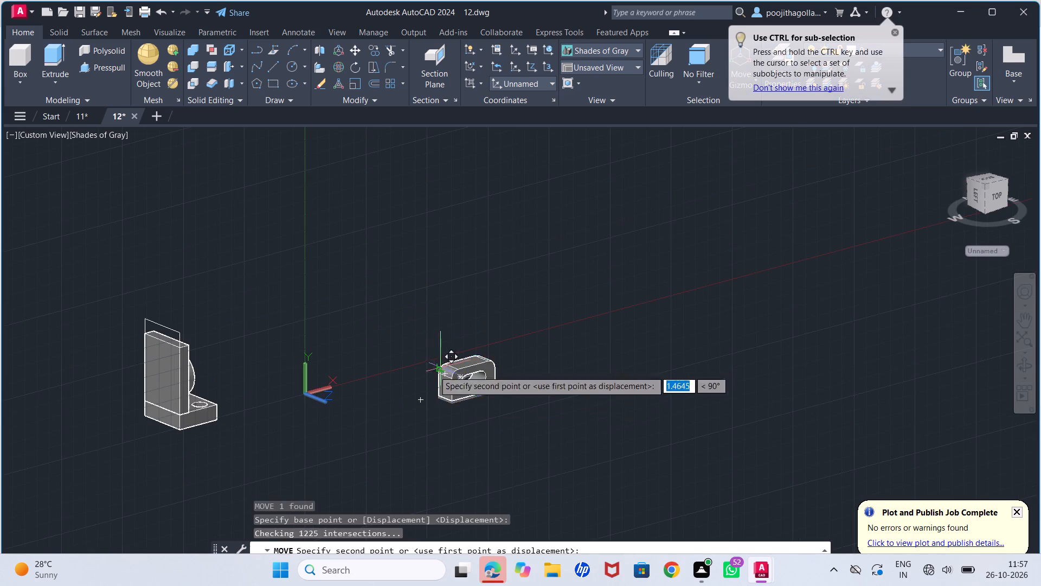
scroll(205, 336, "up", 1)
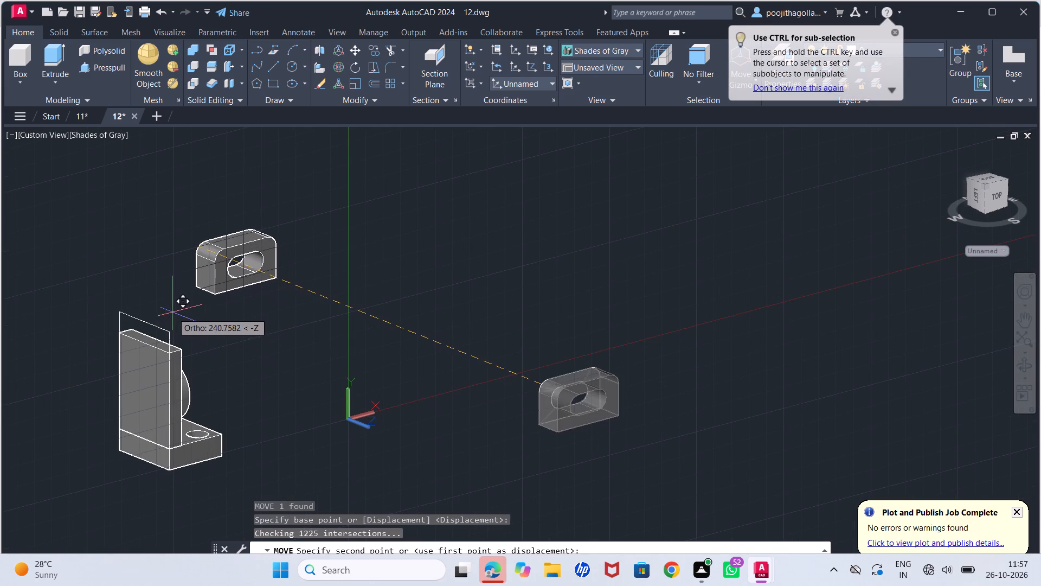
left_click(172, 313)
Start aligning the slotted block, matching a lower corner of its back face to the near top corner of the upright plate's rear face.
scroll(206, 303, "up", 2)
type("al")
key("Return")
left_click(219, 255)
key("Return")
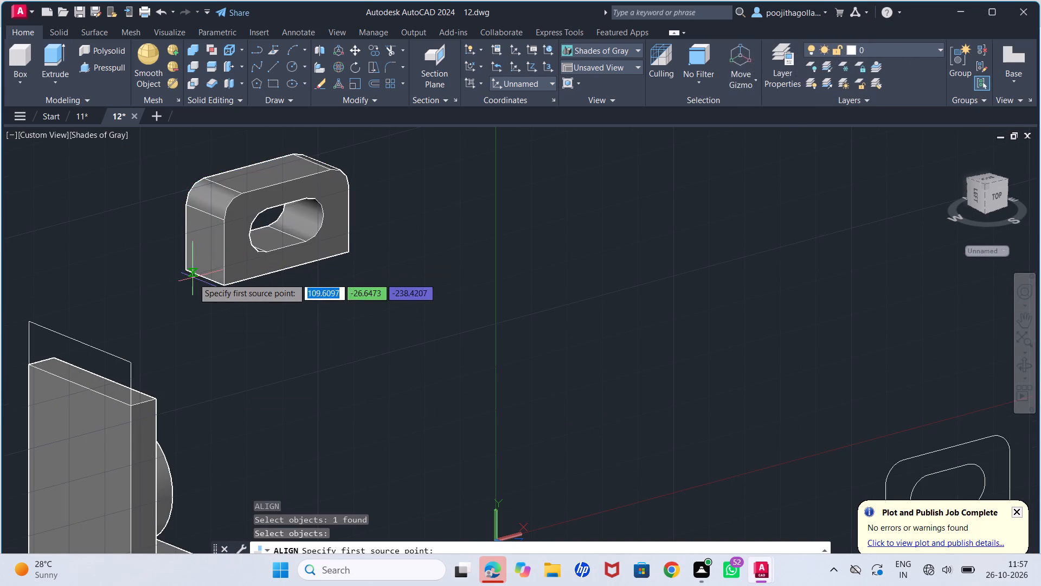
scroll(194, 278, "up", 2)
scroll(249, 291, "down", 1)
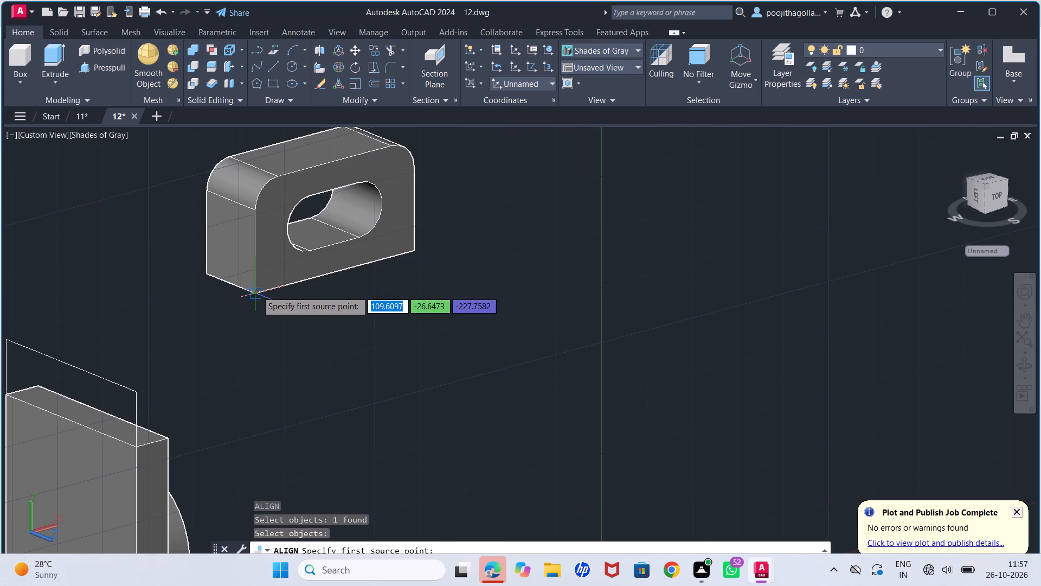
left_click(207, 275)
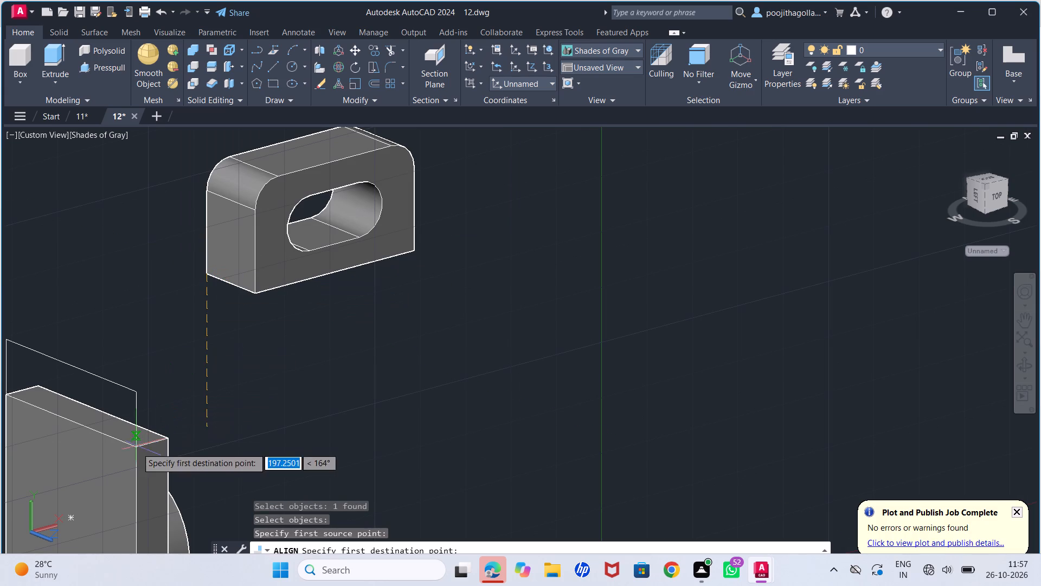
left_click(136, 450)
Finish aligning the slotted block by matching its other lower back-face corner to the plate's opposite top corner, without a third point or scaling.
middle_click_drag(200, 343, 304, 360, "shift")
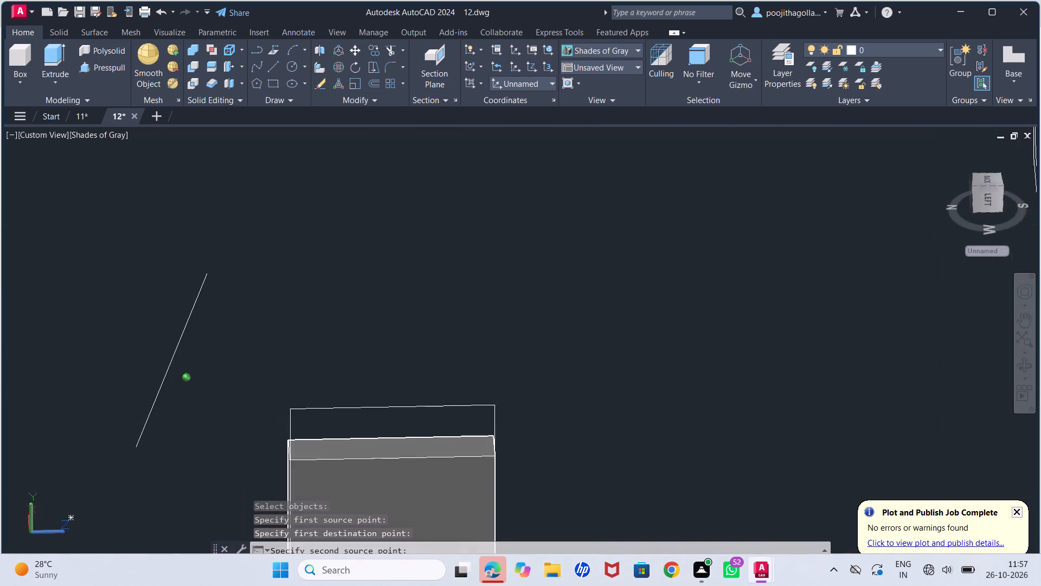
middle_click_drag(304, 360, 308, 353, "shift")
scroll(308, 353, "down", 2)
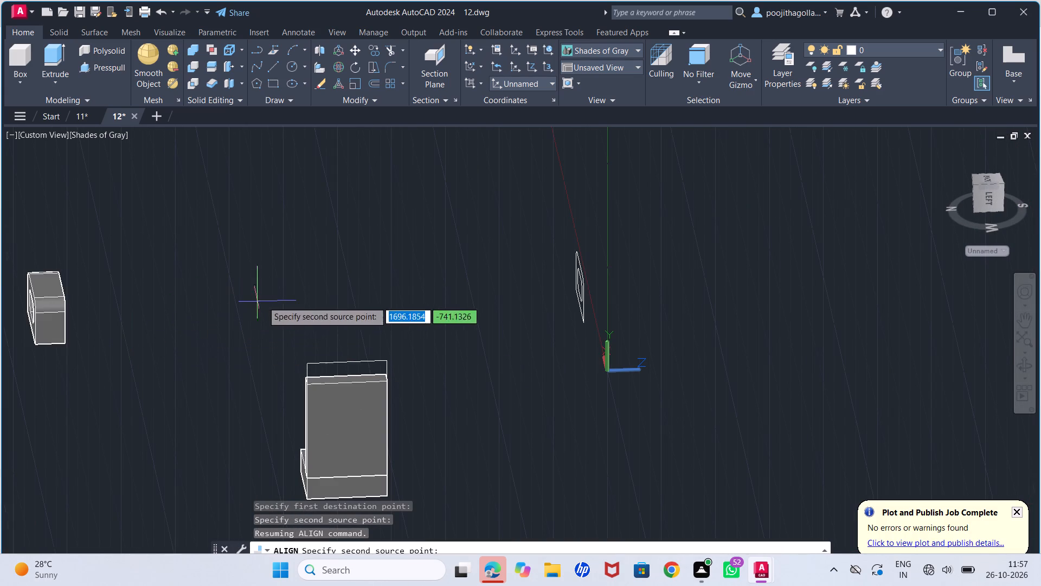
middle_click_drag(417, 301, 404, 298, "shift")
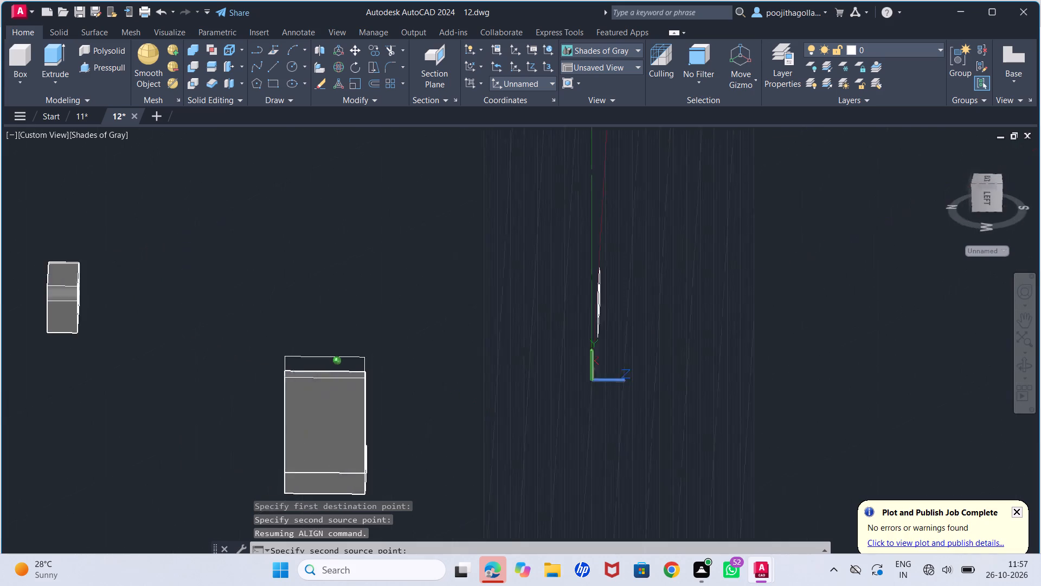
middle_click_drag(404, 298, 447, 284, "shift")
scroll(179, 368, "down", 2)
middle_click_drag(176, 372, 262, 330)
scroll(228, 306, "up", 3)
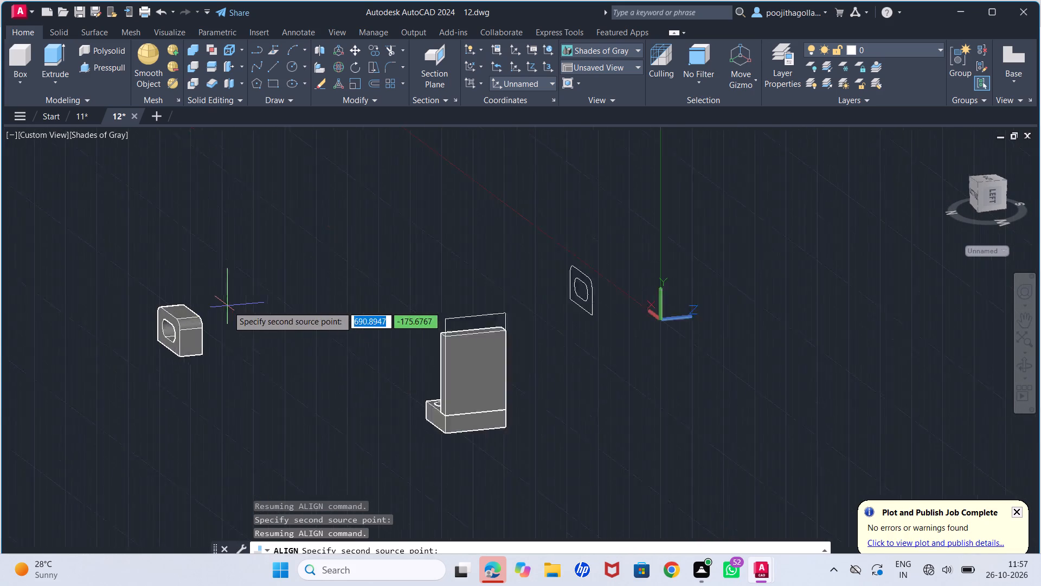
left_click(127, 360)
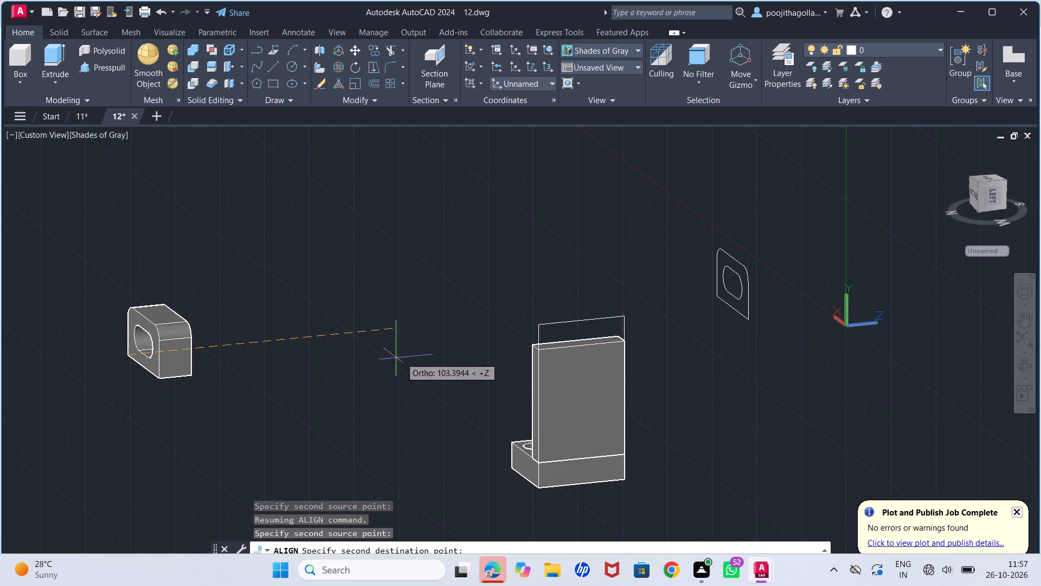
left_click(537, 356)
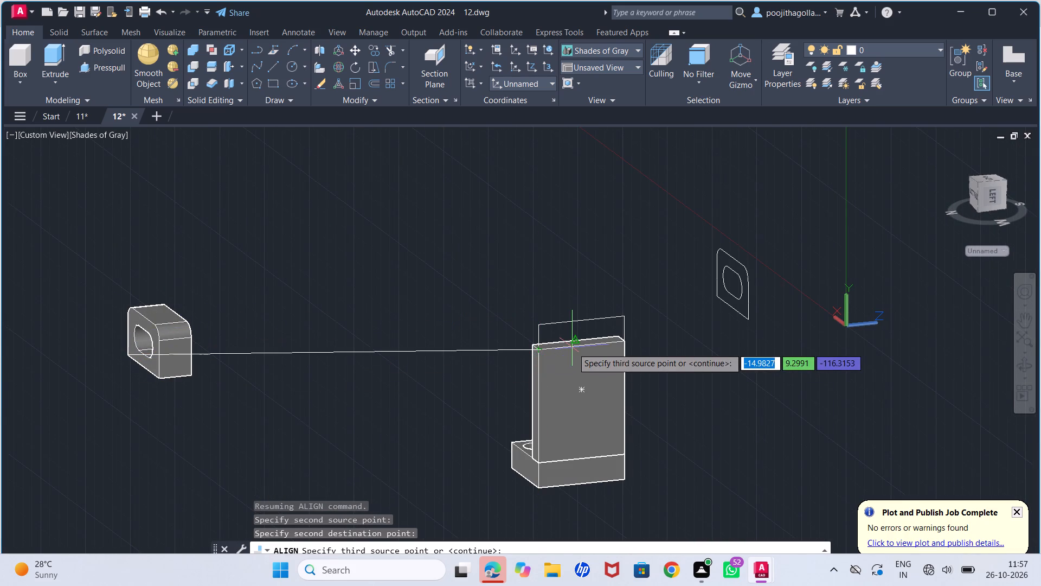
key("Return")
key("Return")
Examine how the slotted block sits on the upright plate from the rear, side and boss side of the bracket.
scroll(641, 364, "down", 1)
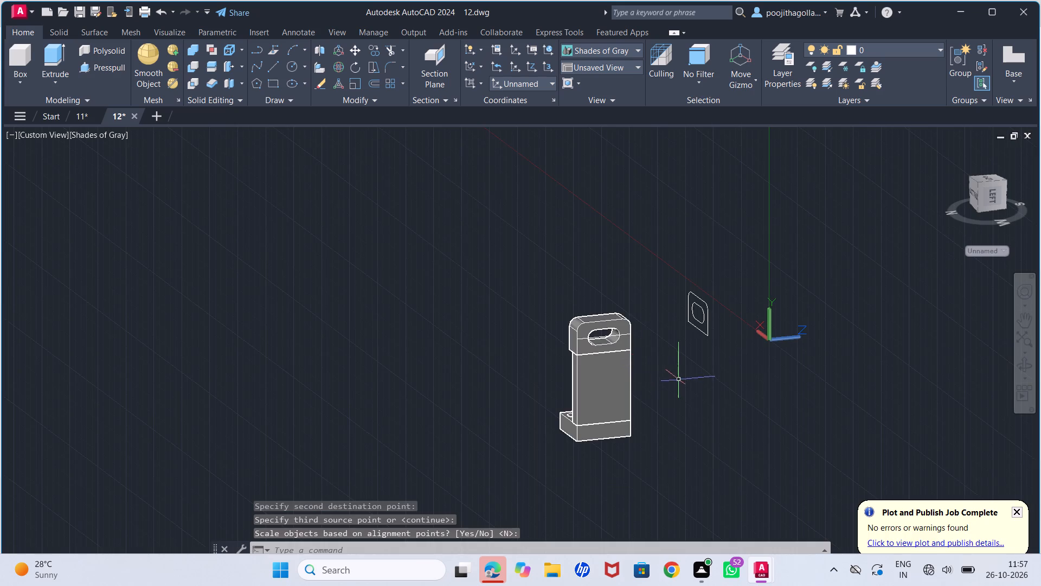
scroll(679, 380, "up", 1)
middle_click_drag(679, 380, 529, 349)
scroll(454, 346, "up", 1)
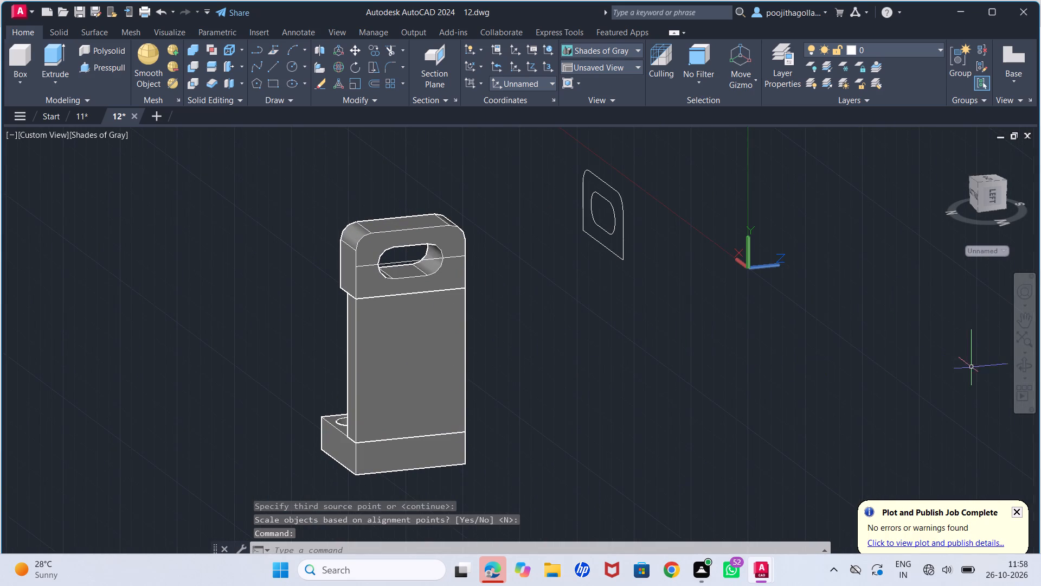
left_click(1024, 367)
left_click_drag(656, 343, 364, 341)
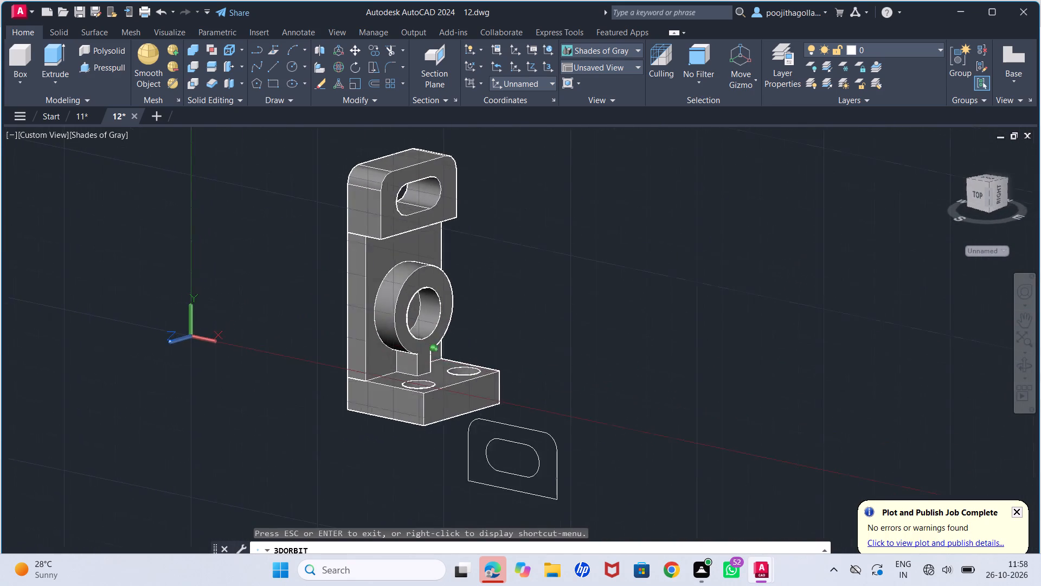
left_click_drag(364, 341, 172, 315)
left_click_drag(541, 322, 528, 326)
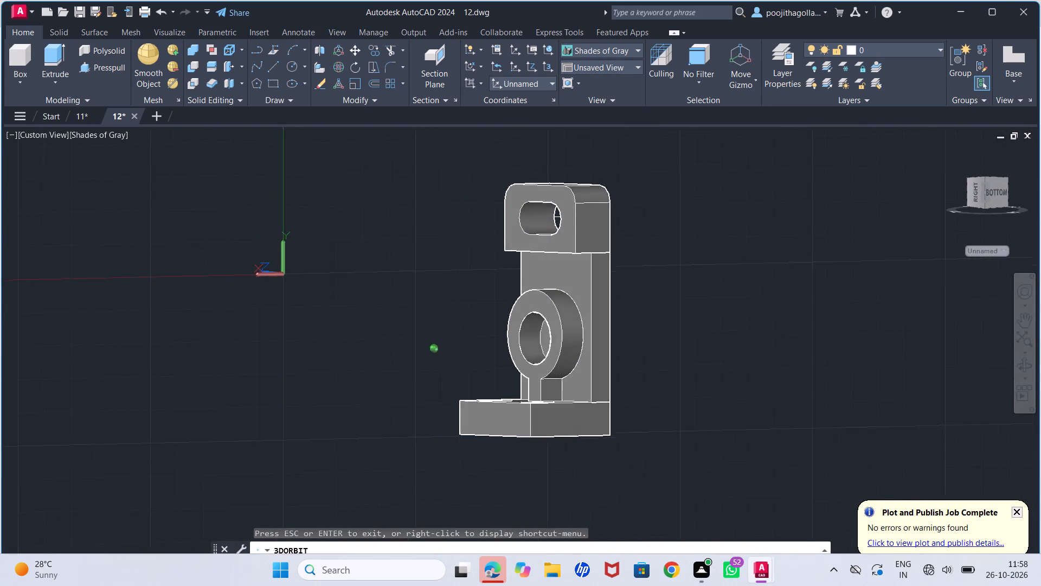
left_click_drag(528, 326, 574, 338)
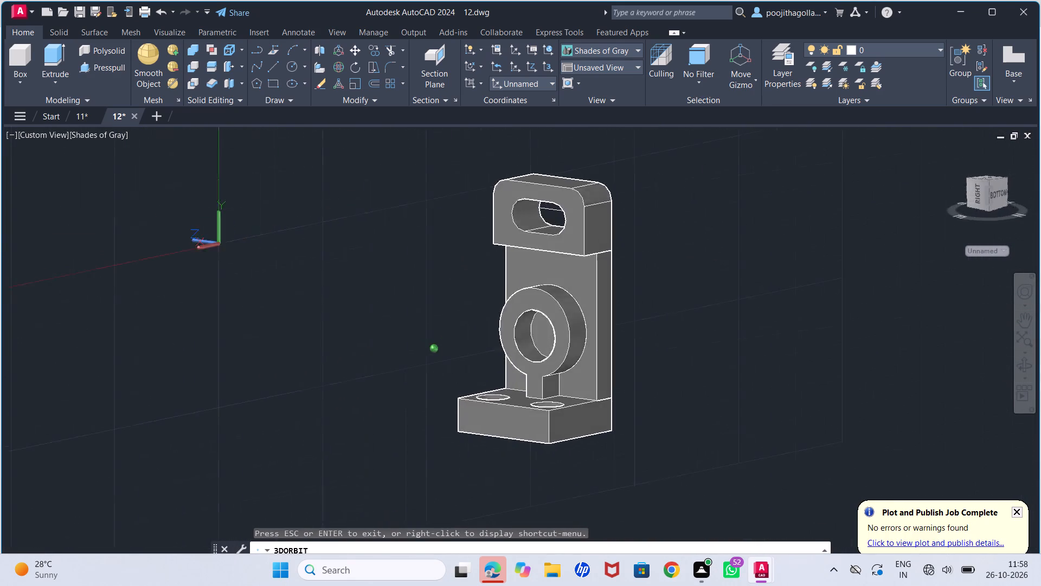
left_click_drag(574, 338, 736, 339)
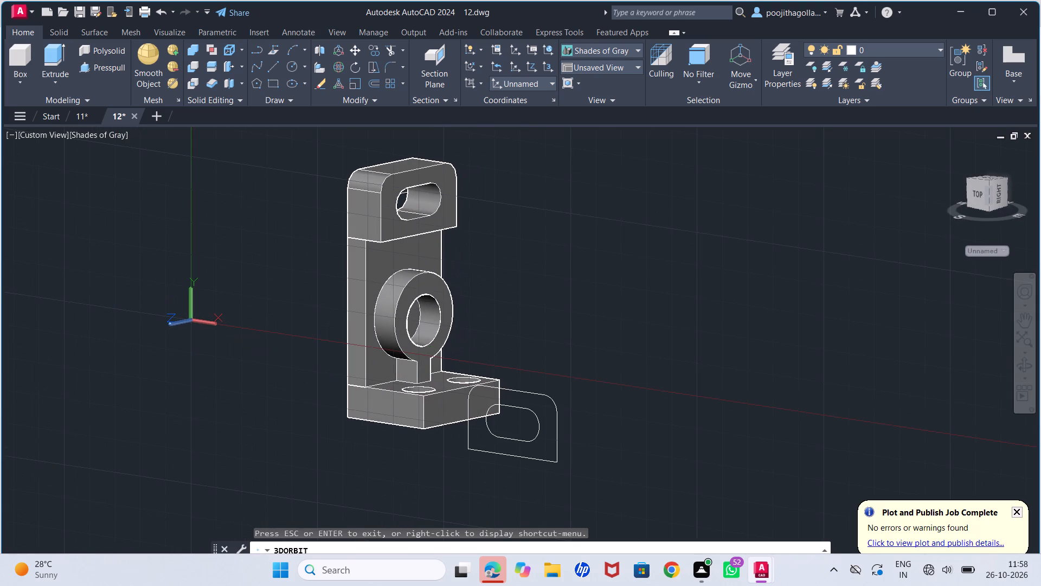
scroll(439, 284, "up", 3)
scroll(392, 246, "up", 1)
middle_click_drag(392, 246, 409, 310)
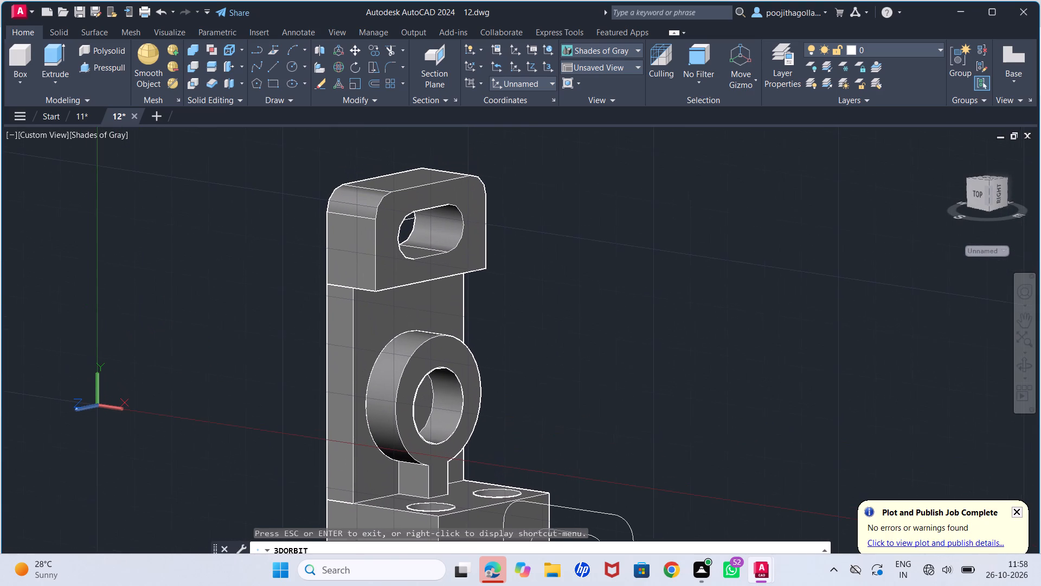
key("Escape")
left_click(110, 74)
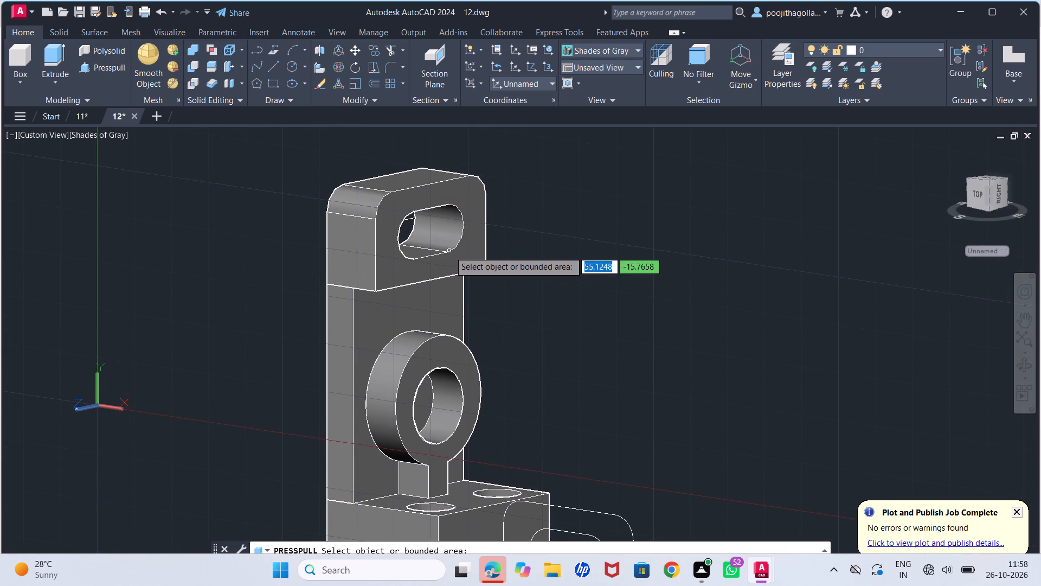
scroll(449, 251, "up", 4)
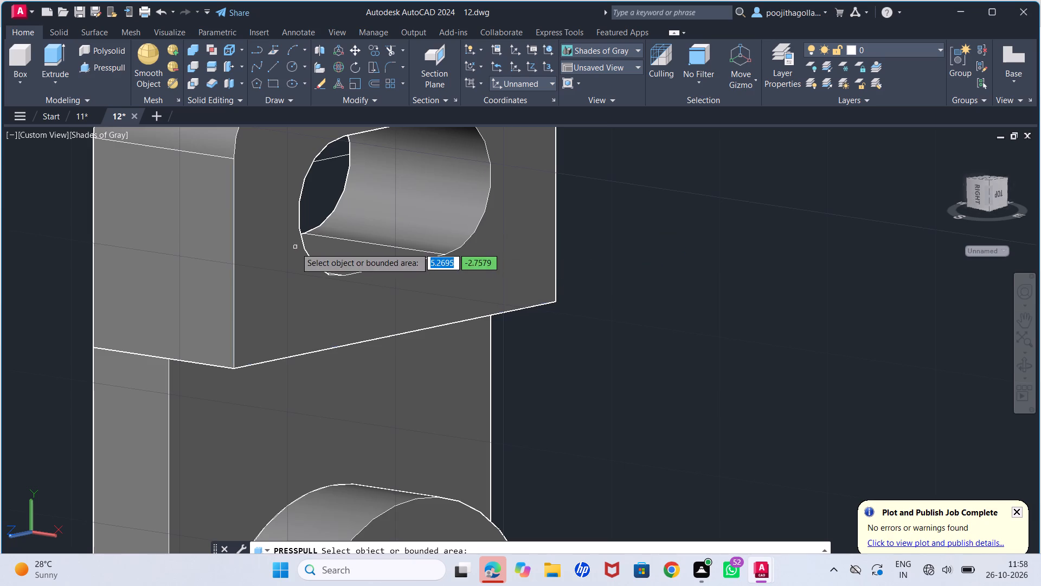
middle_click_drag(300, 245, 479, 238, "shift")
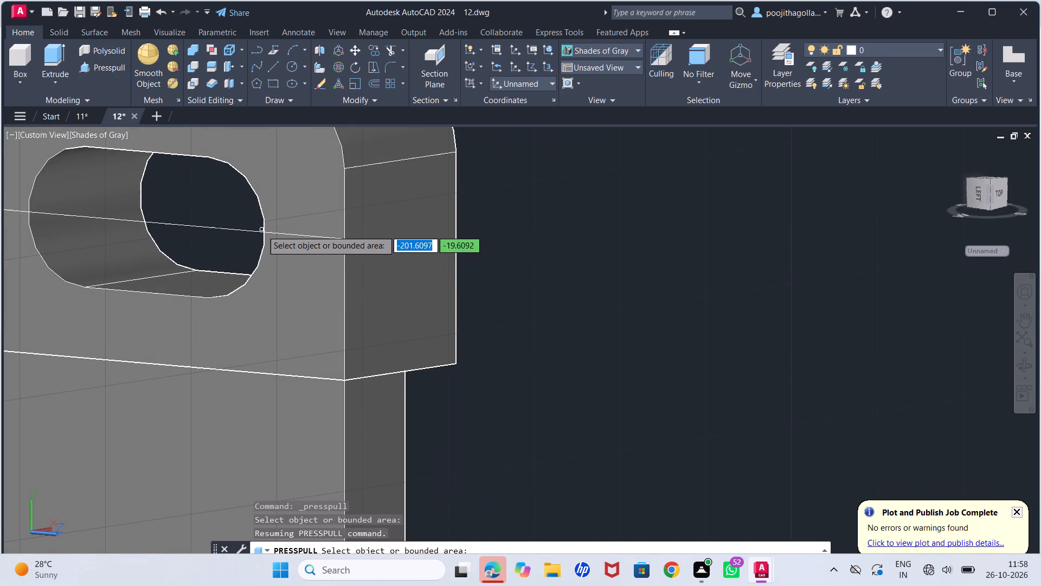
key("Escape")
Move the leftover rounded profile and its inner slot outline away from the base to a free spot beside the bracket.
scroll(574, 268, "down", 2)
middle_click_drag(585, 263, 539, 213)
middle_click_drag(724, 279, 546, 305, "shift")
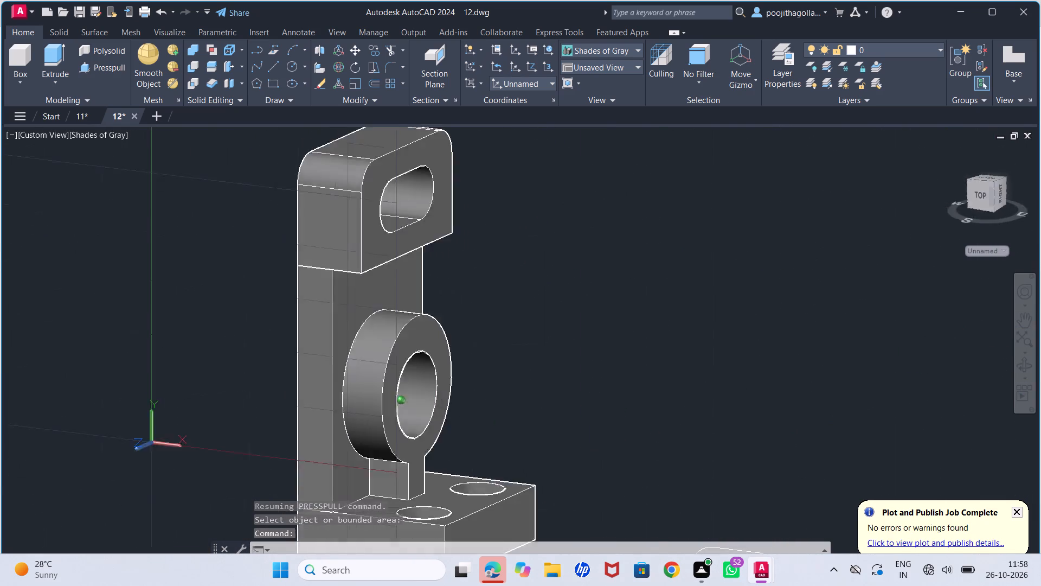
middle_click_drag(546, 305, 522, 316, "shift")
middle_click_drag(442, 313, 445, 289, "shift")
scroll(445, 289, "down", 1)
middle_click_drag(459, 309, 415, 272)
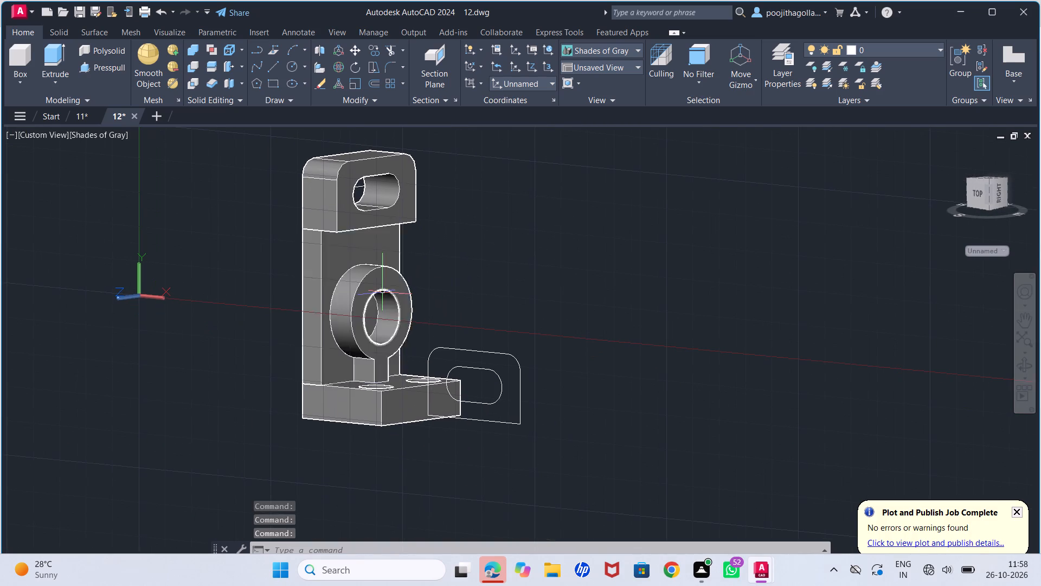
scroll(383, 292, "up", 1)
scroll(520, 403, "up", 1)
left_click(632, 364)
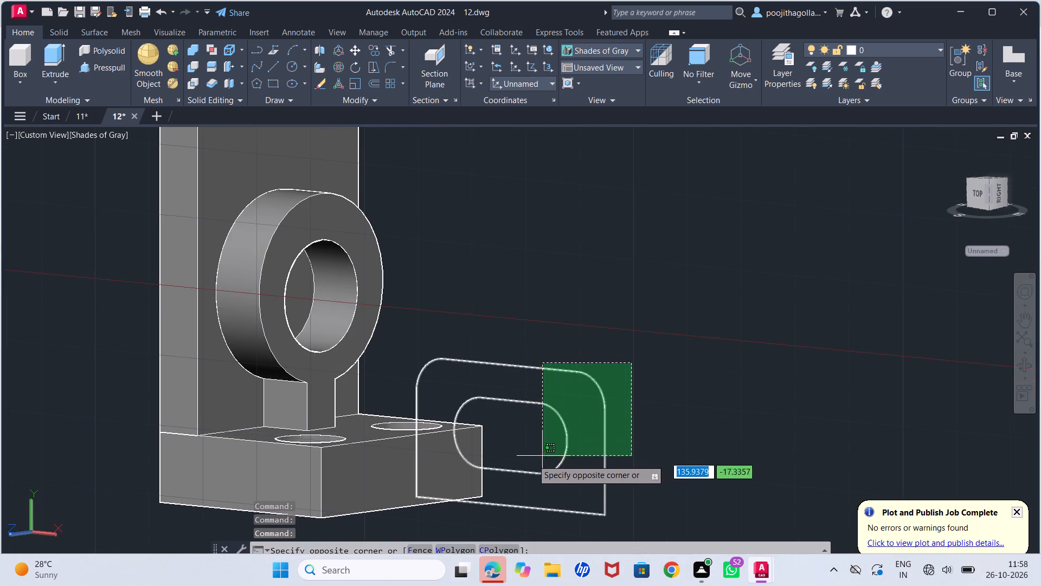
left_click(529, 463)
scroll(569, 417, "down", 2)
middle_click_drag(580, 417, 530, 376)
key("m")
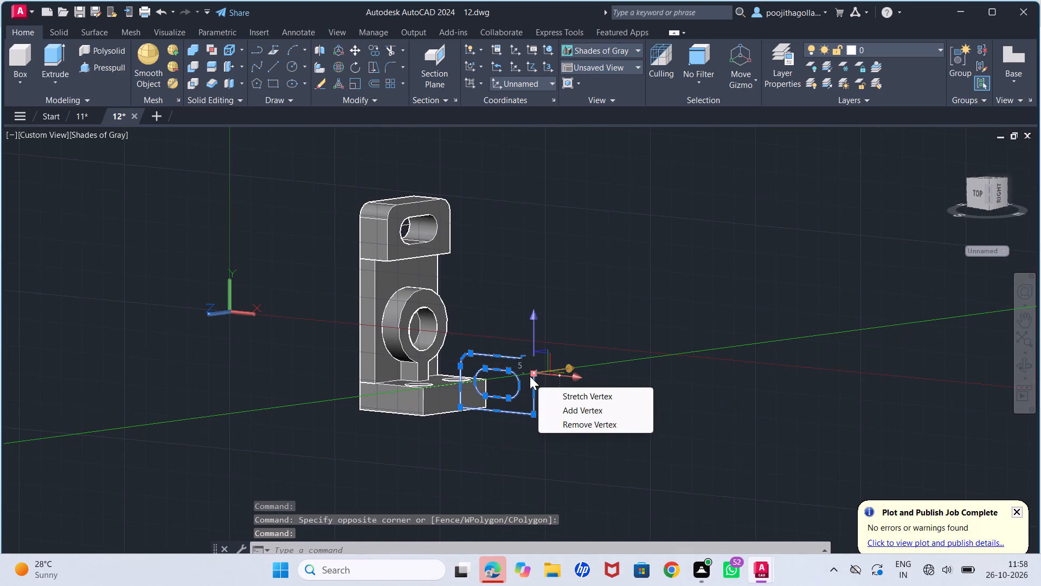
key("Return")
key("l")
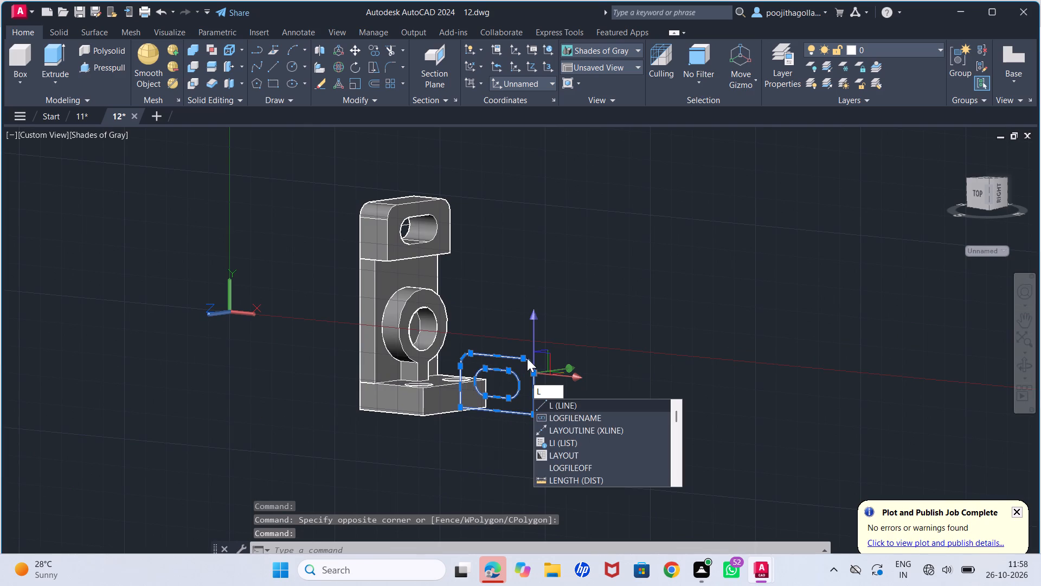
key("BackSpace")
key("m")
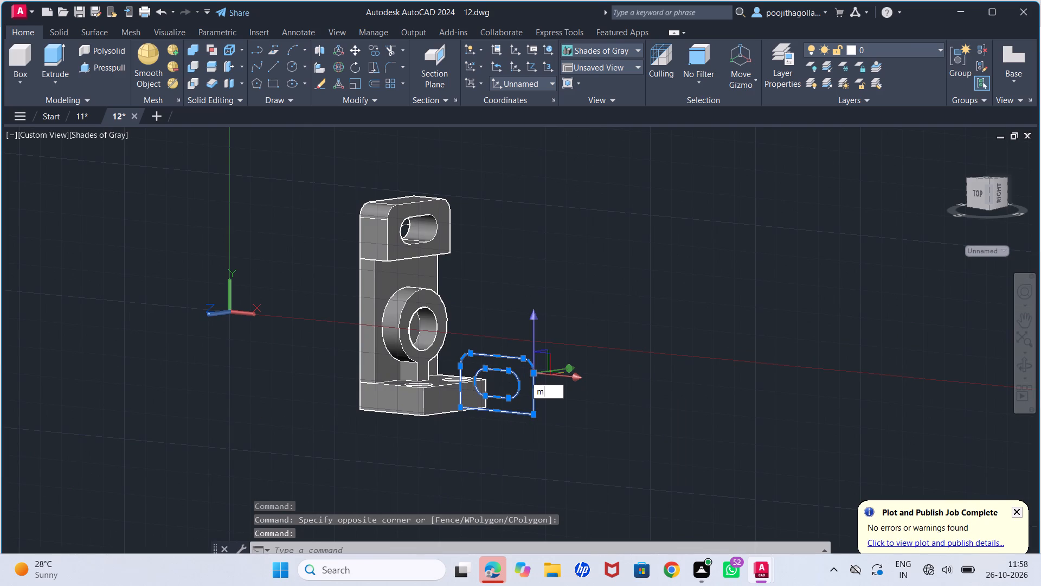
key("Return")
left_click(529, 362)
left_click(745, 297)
Examine the bracket from a raised, angled view showing the slotted block, bored boss and two-hole base.
scroll(561, 365, "up", 1)
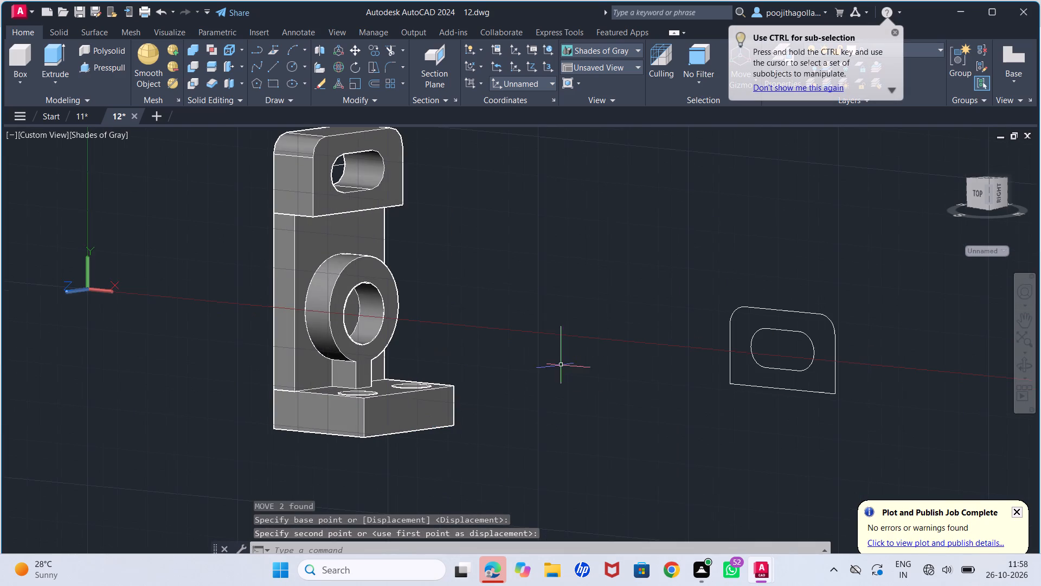
scroll(545, 359, "down", 1)
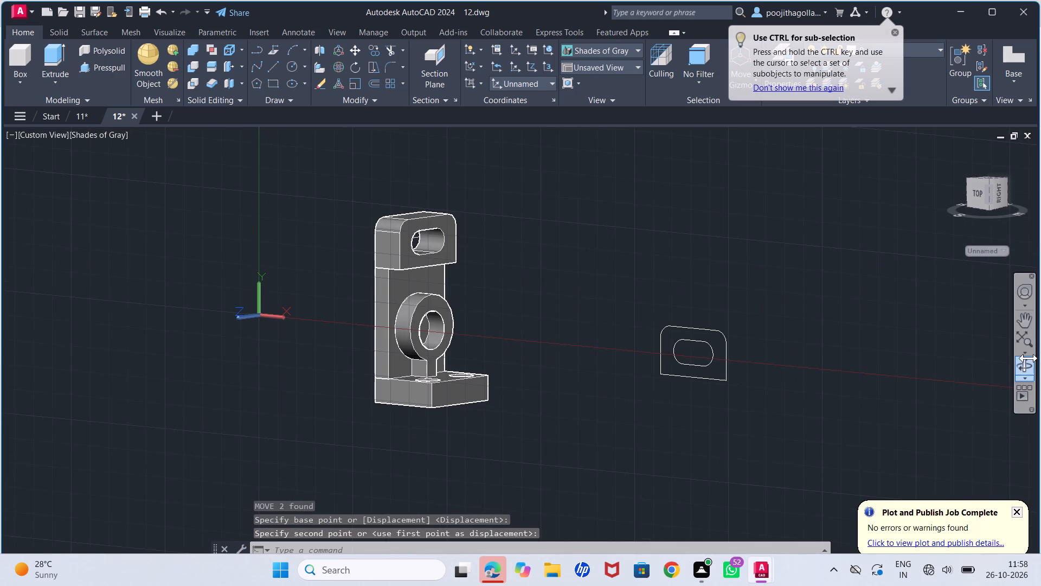
left_click(1029, 358)
left_click_drag(498, 334, 492, 378)
scroll(469, 298, "up", 2)
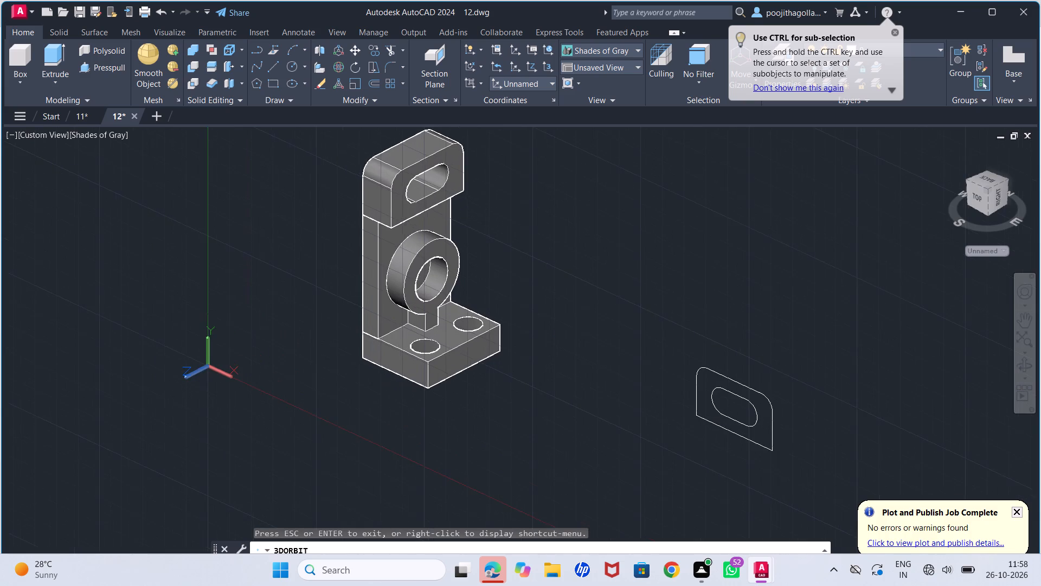
middle_click_drag(469, 298, 461, 349)
scroll(461, 320, "up", 2)
middle_click_drag(483, 301, 476, 315)
scroll(476, 320, "down", 1)
scroll(544, 371, "up", 1)
scroll(544, 371, "down", 2)
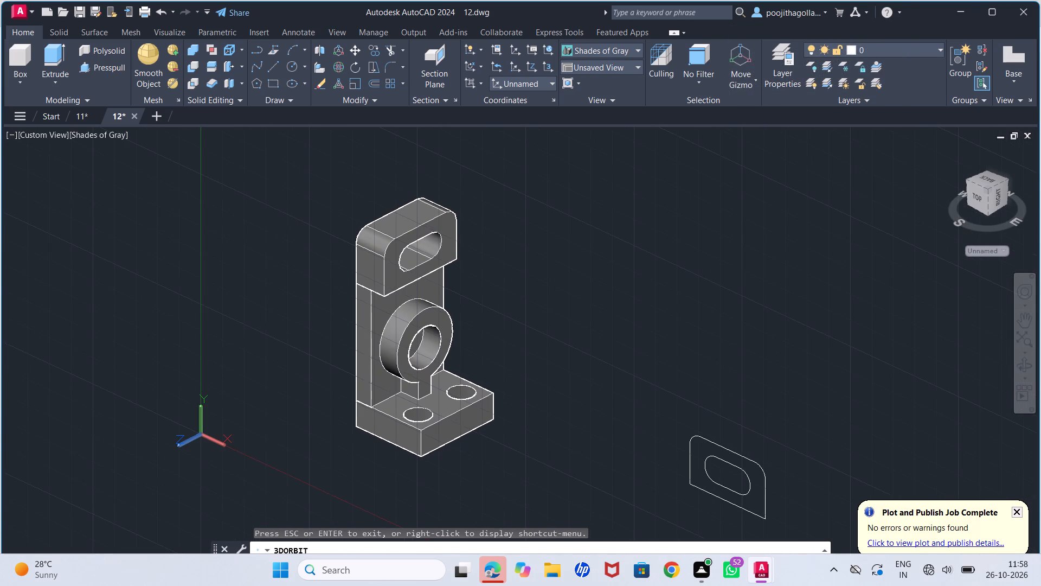
key("Escape")
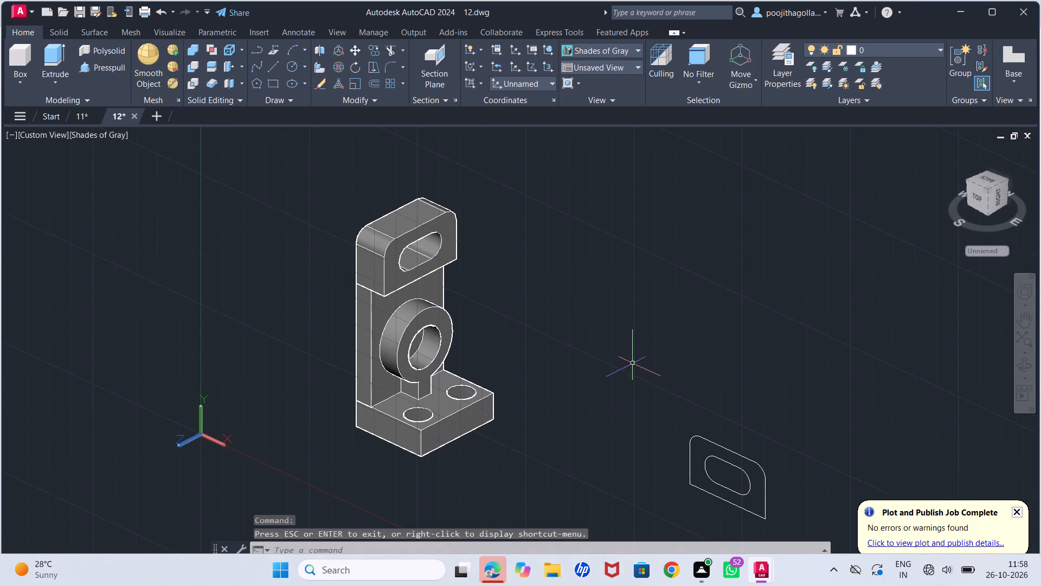
Save drawing 12.
key("ctrl+s")
Delete the leftover rounded profile and its inner slot outline beside the bracket.
scroll(698, 432, "down", 1)
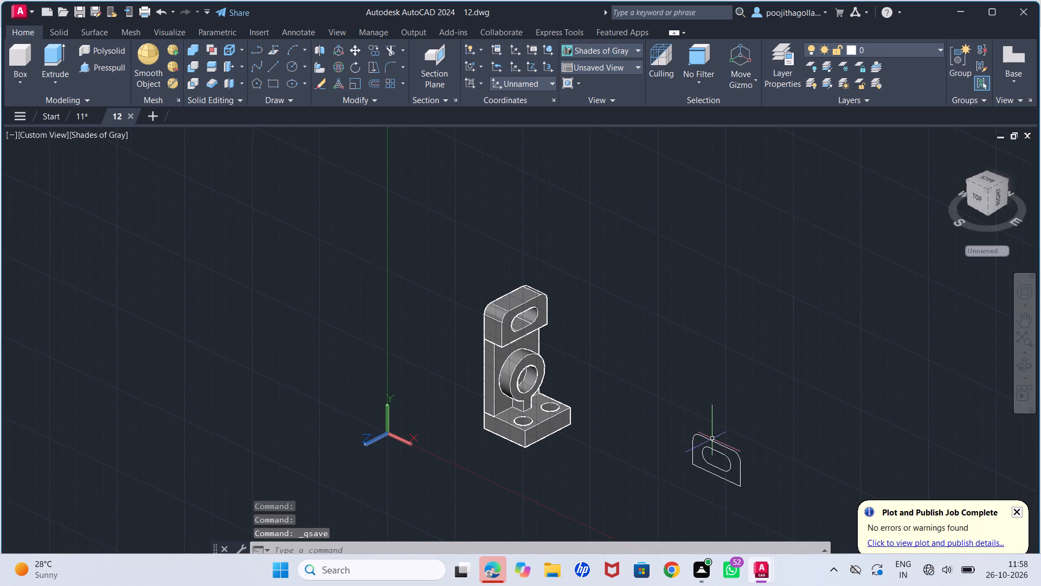
middle_click_drag(709, 428, 649, 339)
scroll(656, 334, "up", 1)
left_click_drag(717, 332, 713, 341)
left_click(576, 498)
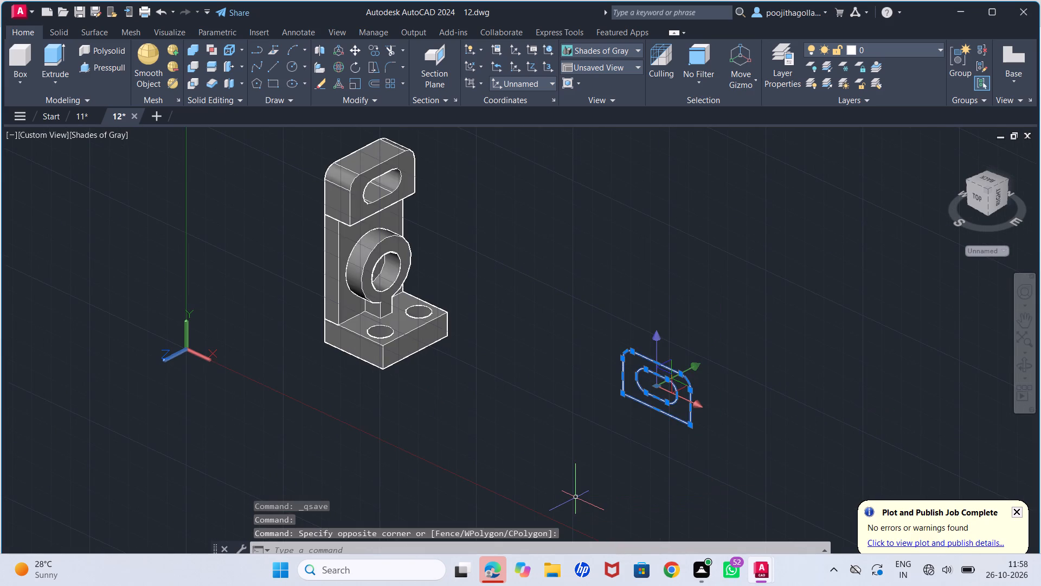
key("Delete")
Inspect the whole bracket, from the slotted block and bored boss down to the two-hole base.
scroll(404, 289, "down", 1)
scroll(399, 283, "up", 3)
middle_click_drag(399, 283, 434, 319)
scroll(410, 314, "up", 1)
scroll(410, 314, "down", 2)
middle_click_drag(412, 314, 506, 354)
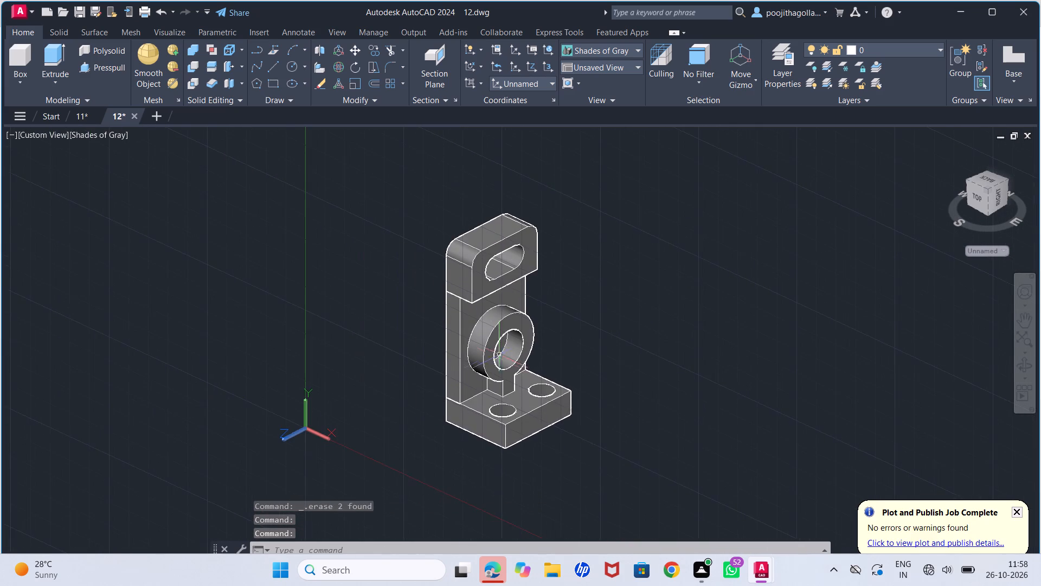
scroll(464, 343, "up", 1)
middle_click_drag(515, 336, 478, 340)
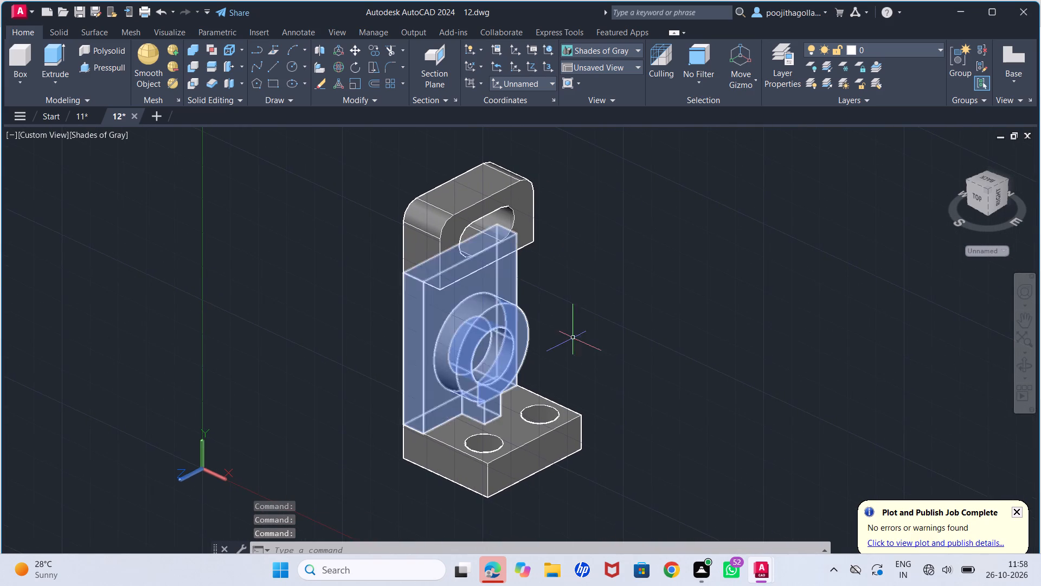
Save drawing 12 with the complete bracket framed in the angled view.
key("ctrl+s")
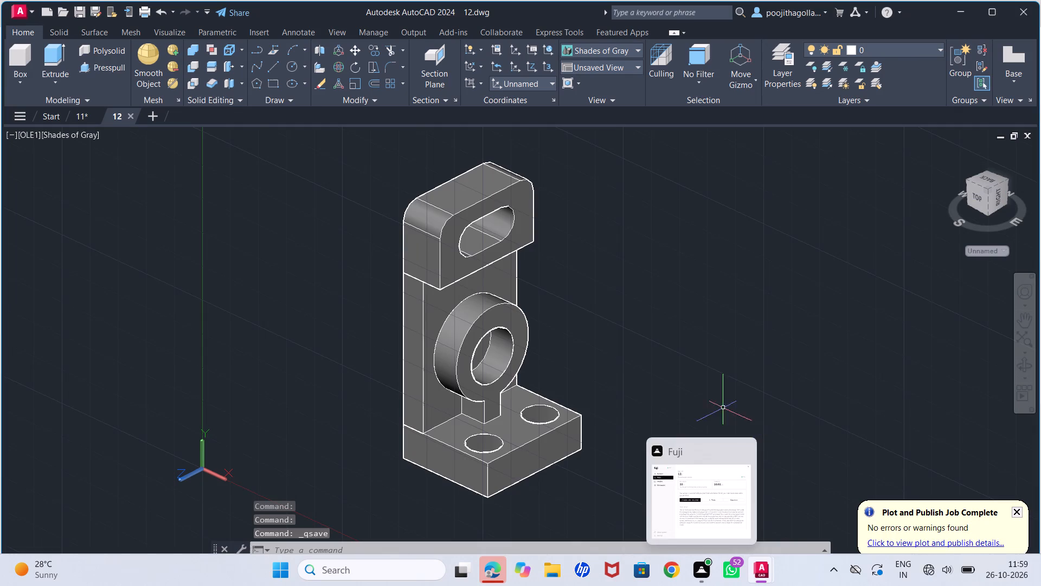
scroll(587, 373, "up", 1)
scroll(547, 373, "down", 1)
middle_click_drag(547, 373, 563, 356)
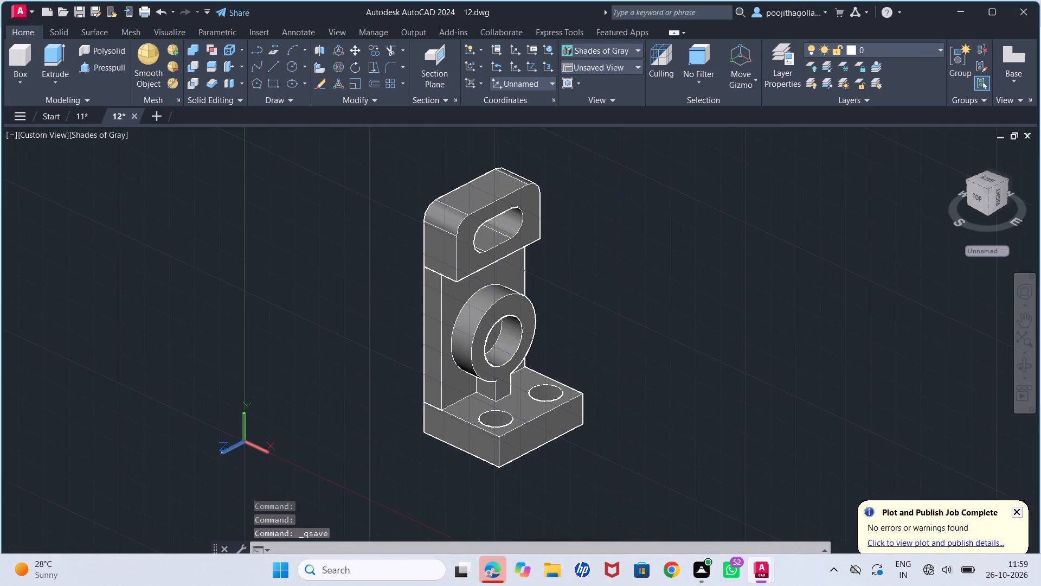
key("ctrl+s")
Set up and preview a centred model plot using AutoCAD PDF (High Quality Print).pc3, with a plot window around the whole bracket.
key("ctrl+p")
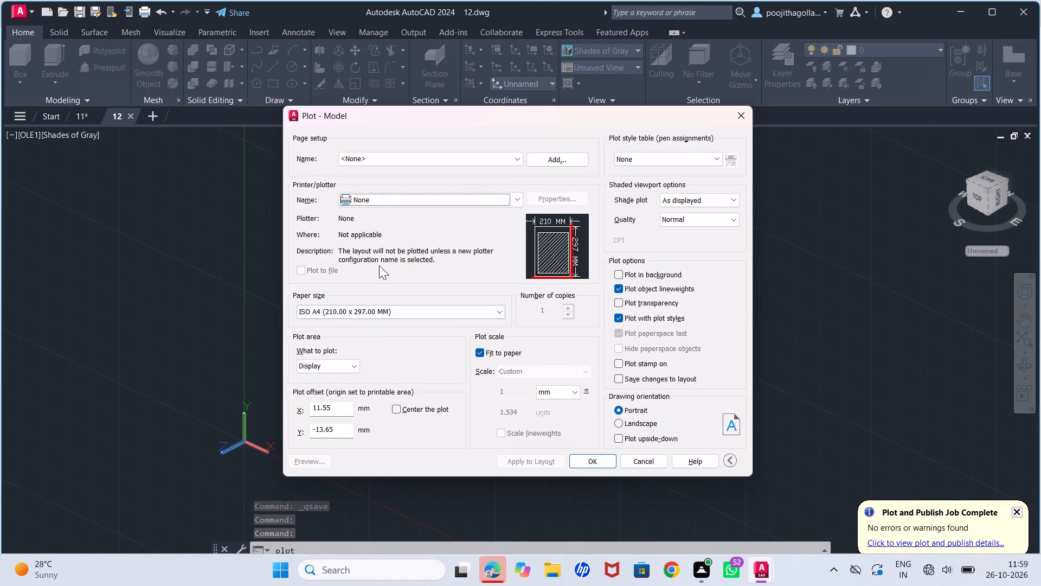
left_click(517, 196)
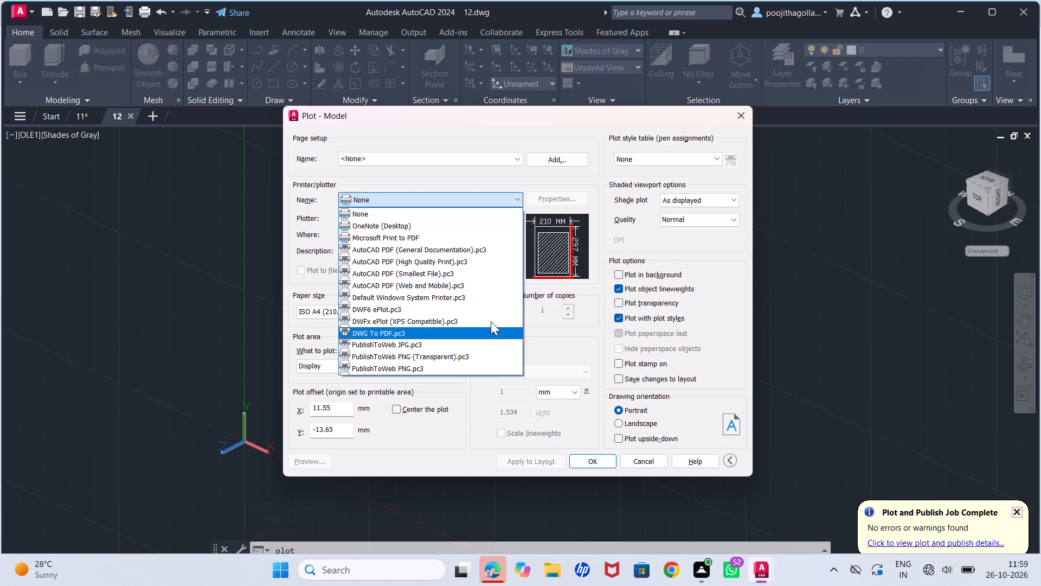
left_click(436, 251)
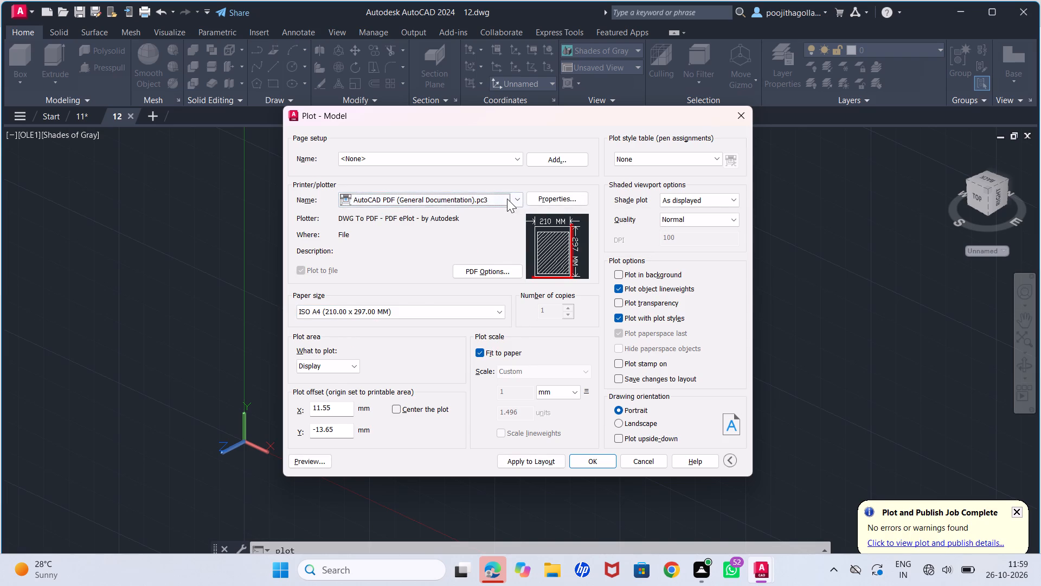
left_click(507, 199)
left_click(439, 264)
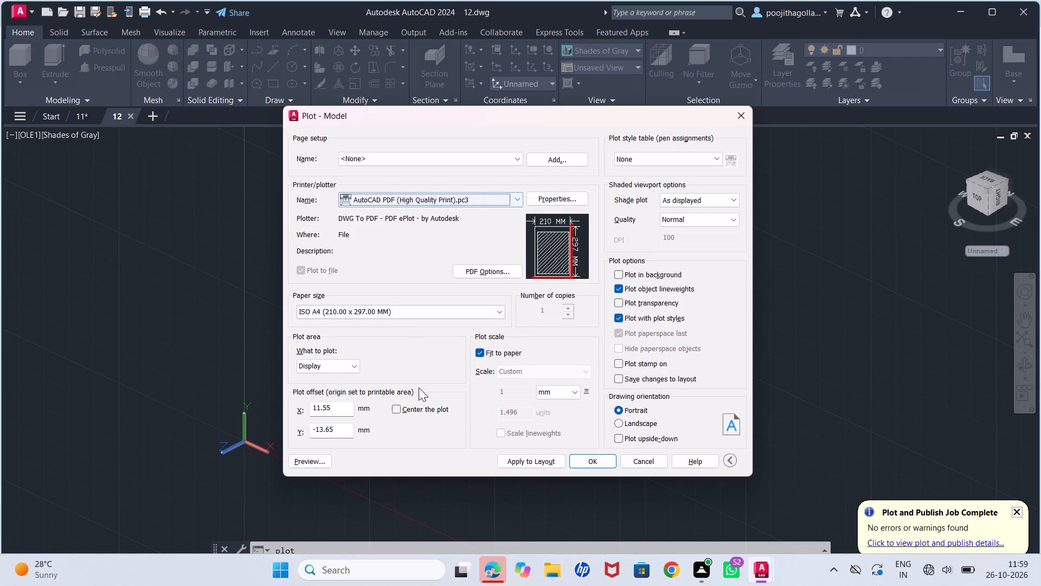
left_click(399, 410)
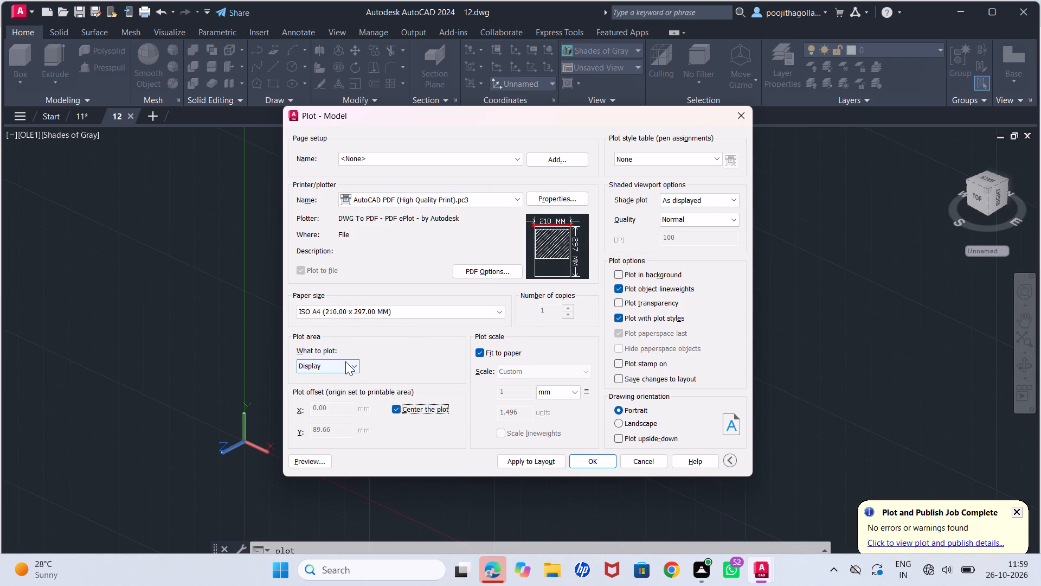
left_click(347, 361)
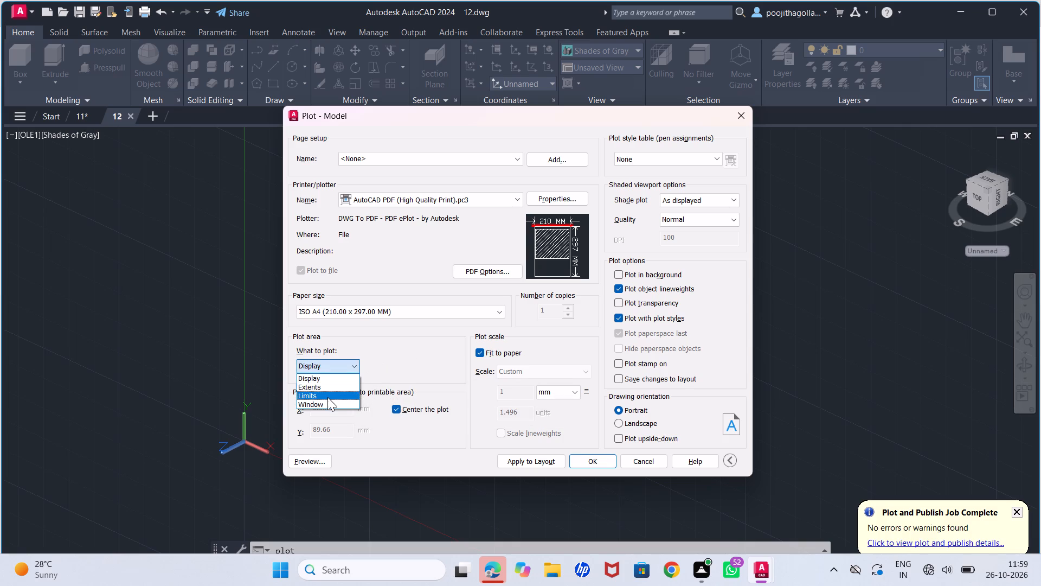
left_click(322, 402)
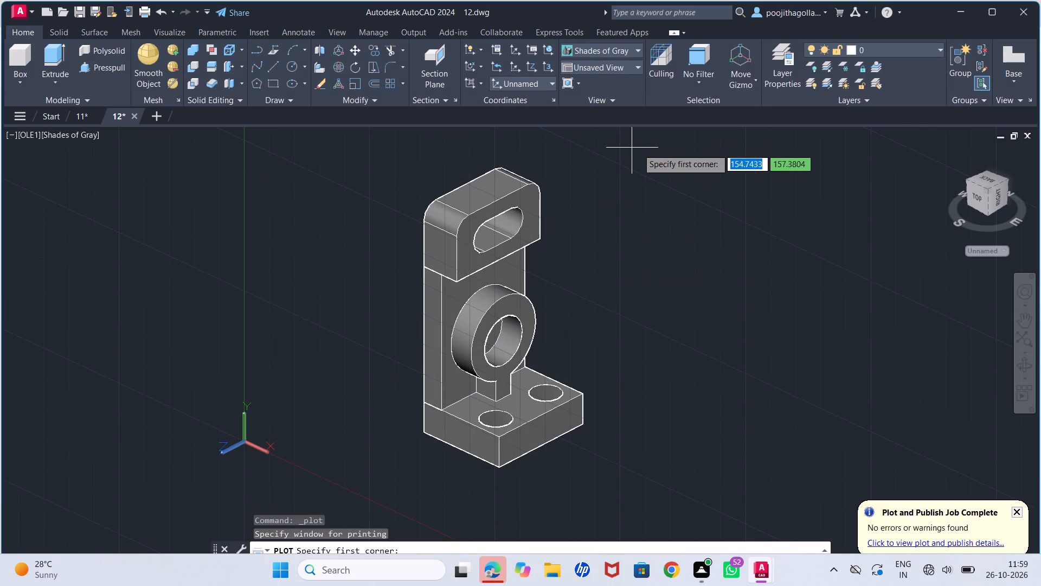
left_click_drag(638, 149, 634, 154)
left_click_drag(359, 491, 593, 461)
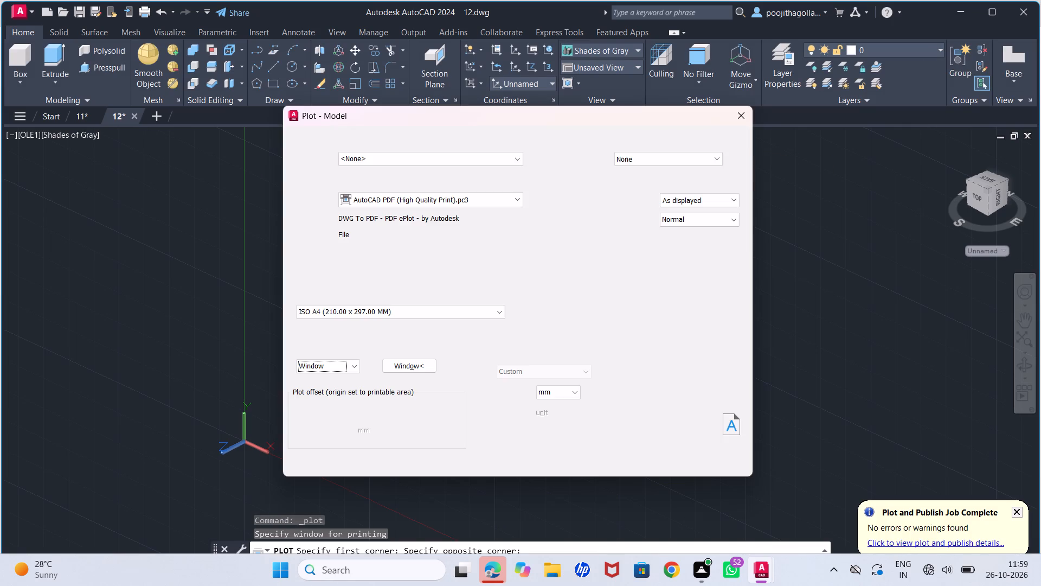
left_click(322, 458)
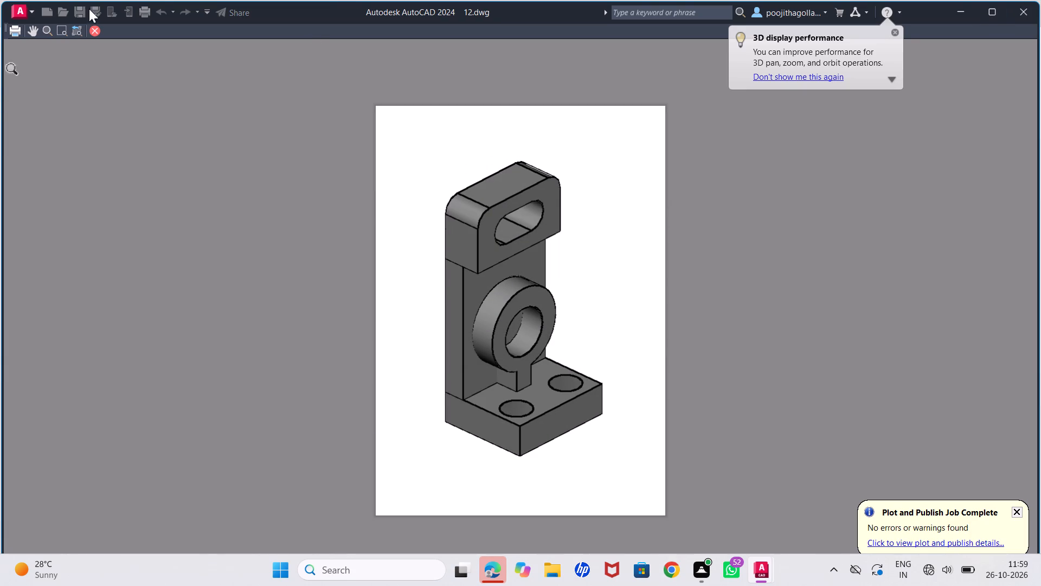
Plot the previewed bracket to 12-Model.pdf in the CAD folder, look over the resulting PDF and close it.
left_click(21, 35)
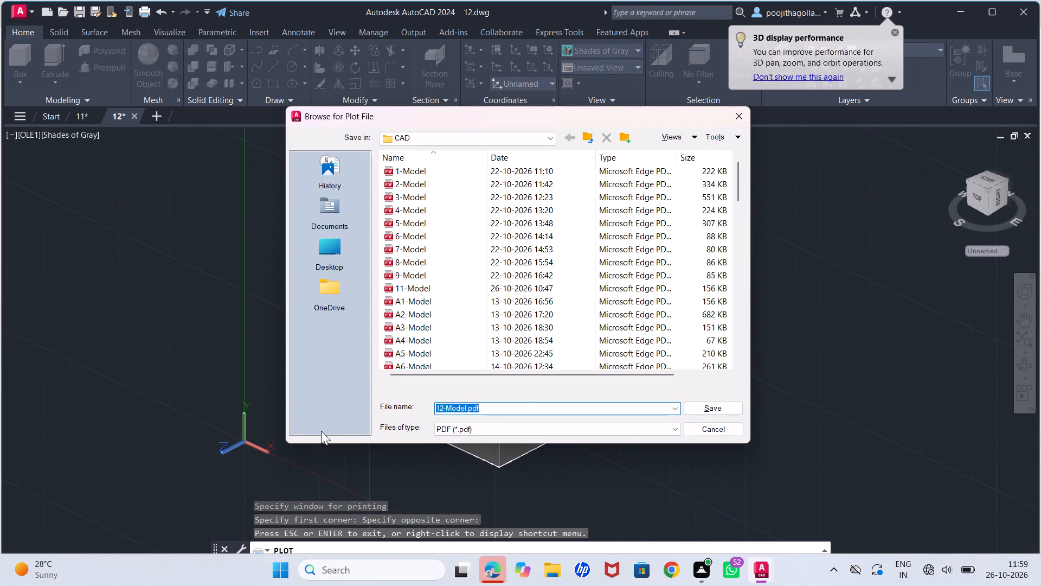
left_click(716, 406)
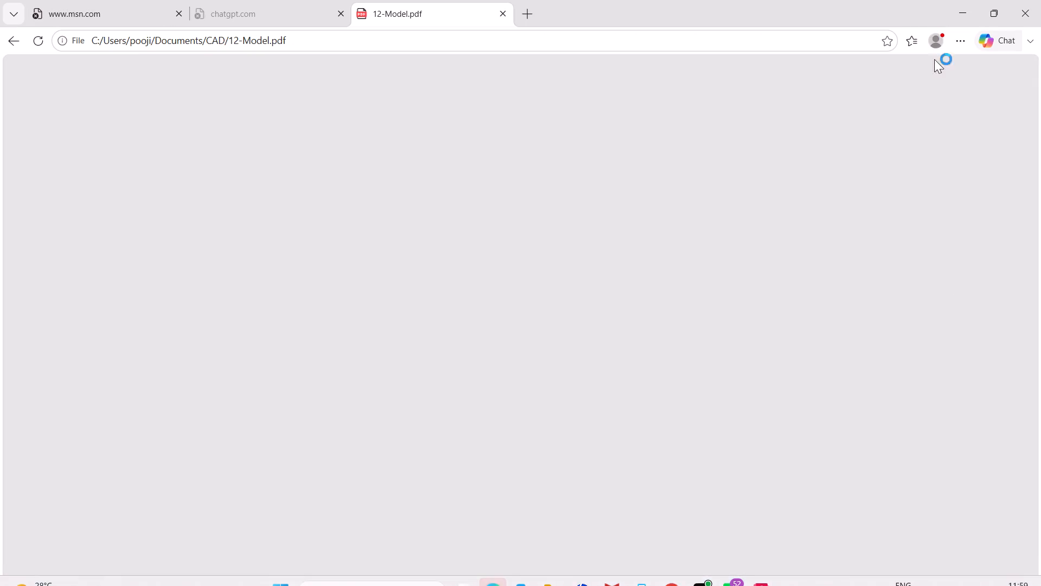
scroll(550, 298, "down", 2)
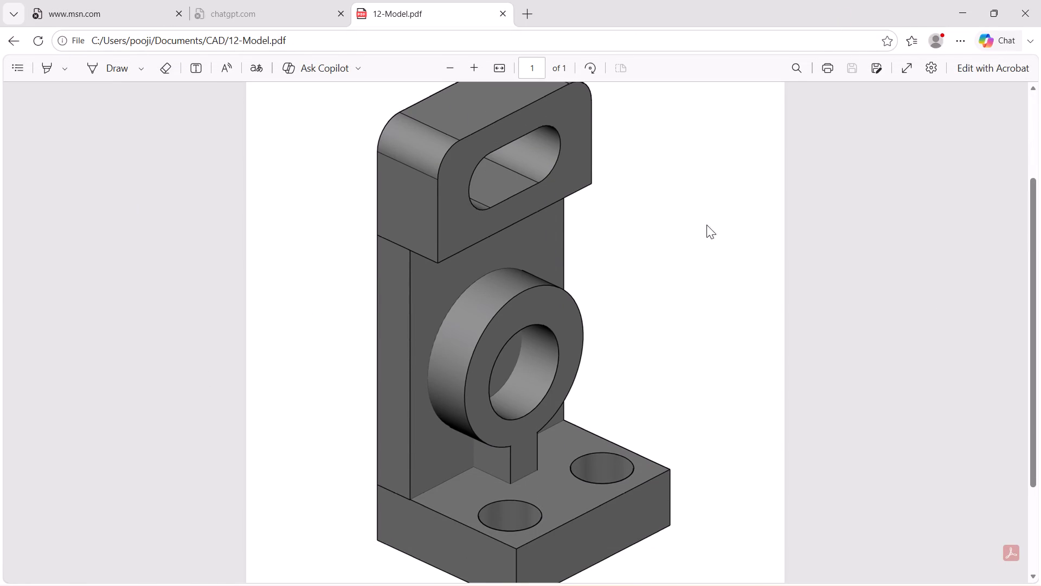
left_click(1032, 4)
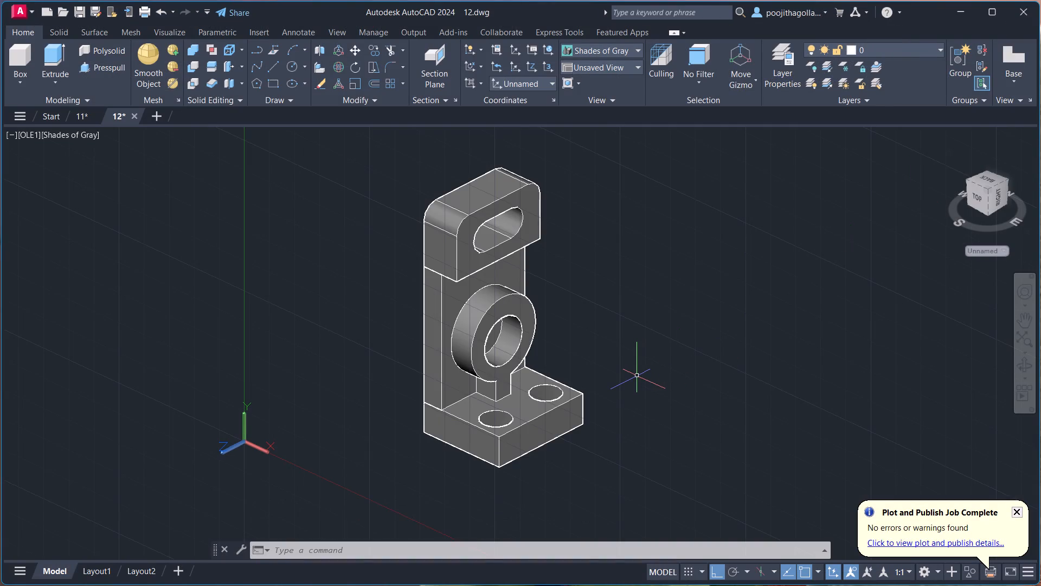
Query the drawing's log file name with LOGFILENAME.
type("lo")
left_click(693, 419)
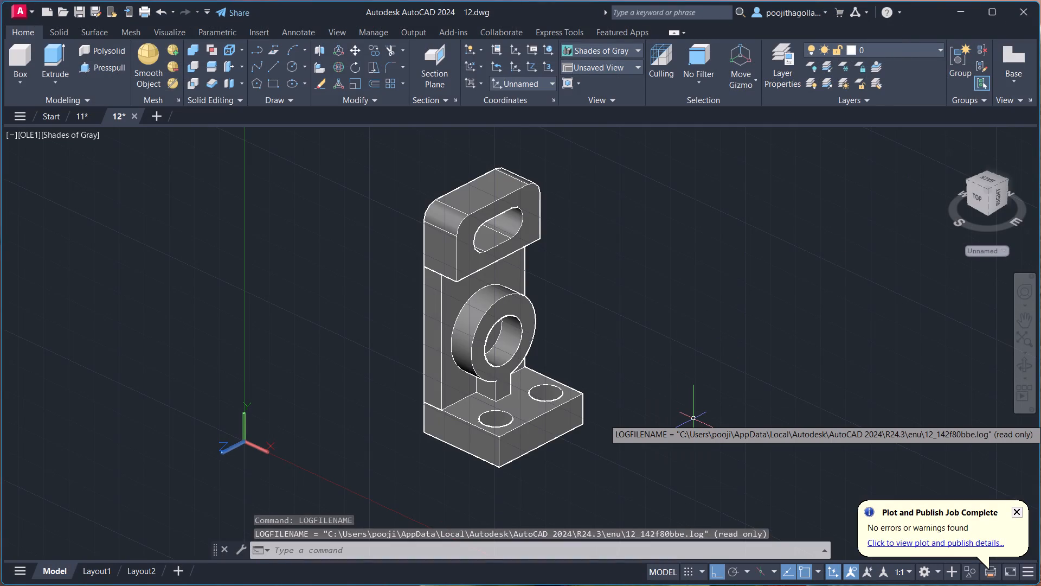
Union the base, upright plate, bored boss, rib and slotted block into a single bracket solid.
scroll(530, 360, "down", 1)
middle_click_drag(528, 356, 509, 364)
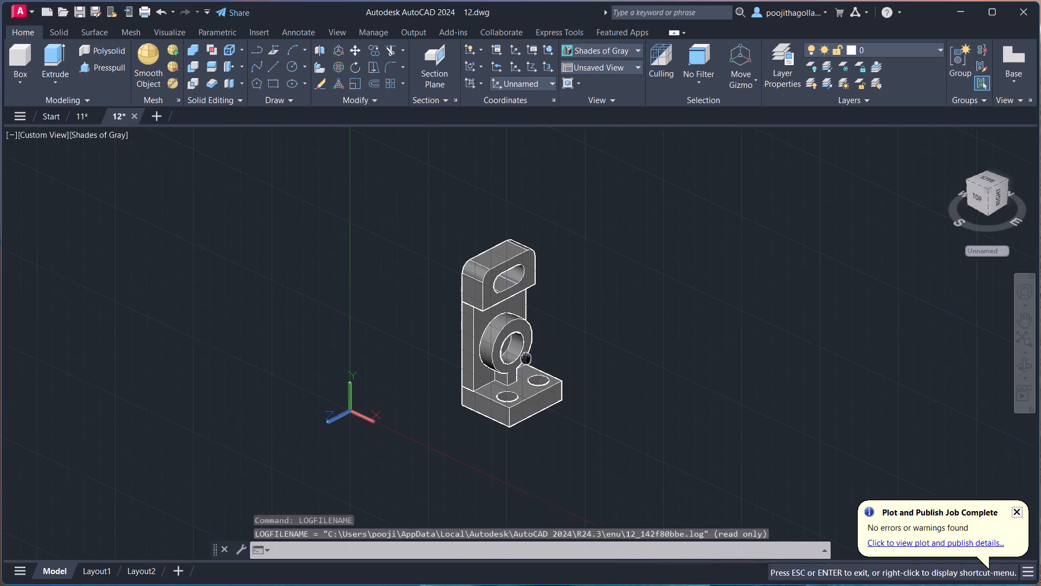
middle_click_drag(509, 364, 491, 368)
scroll(481, 354, "up", 1)
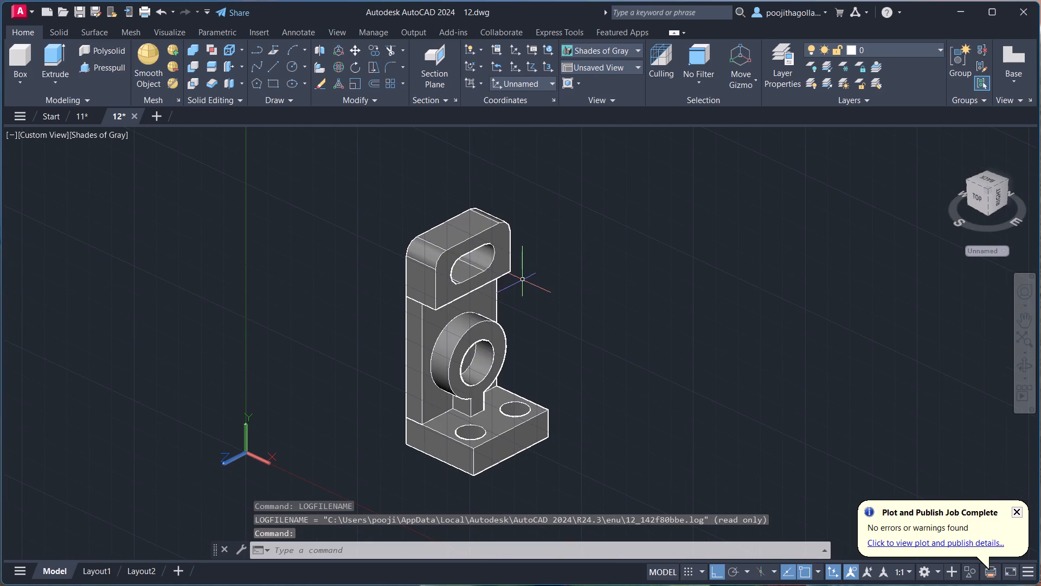
type("un")
key("i")
key("Return")
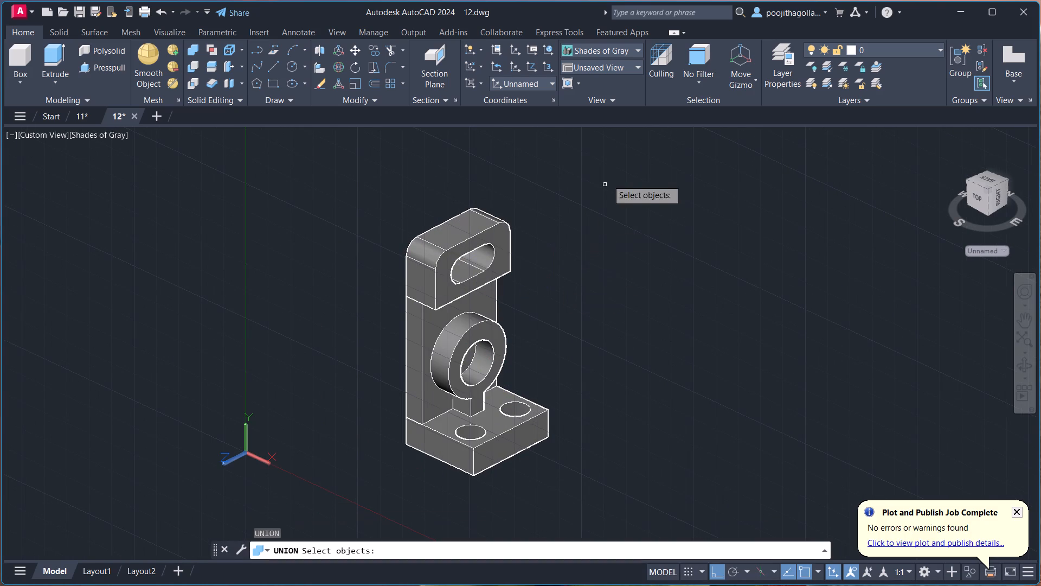
left_click_drag(609, 168, 602, 174)
left_click(339, 479)
key("Return")
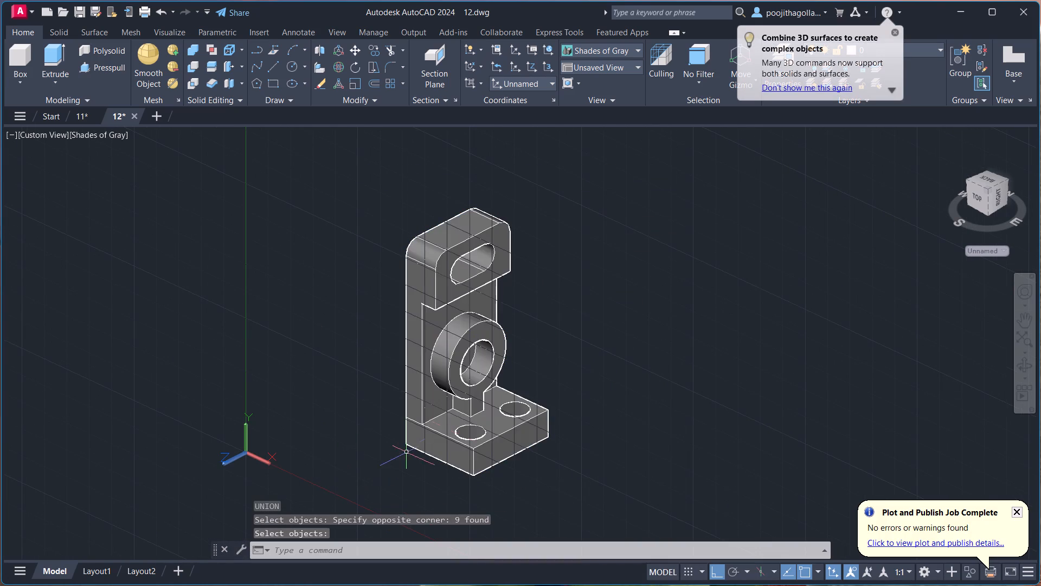
Query the drawing's log file name with LOGFILENAME again.
type("lo")
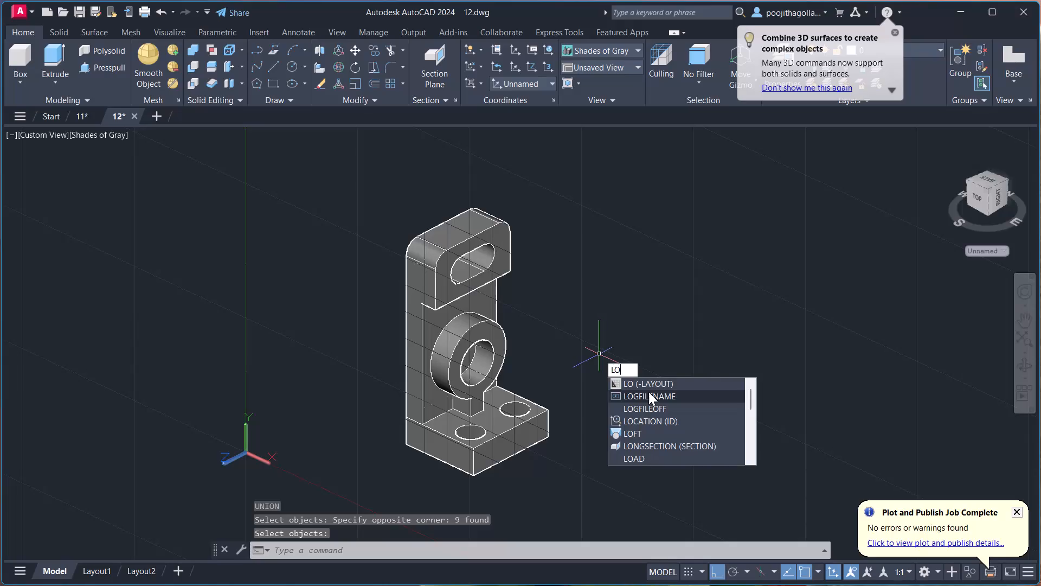
left_click(650, 392)
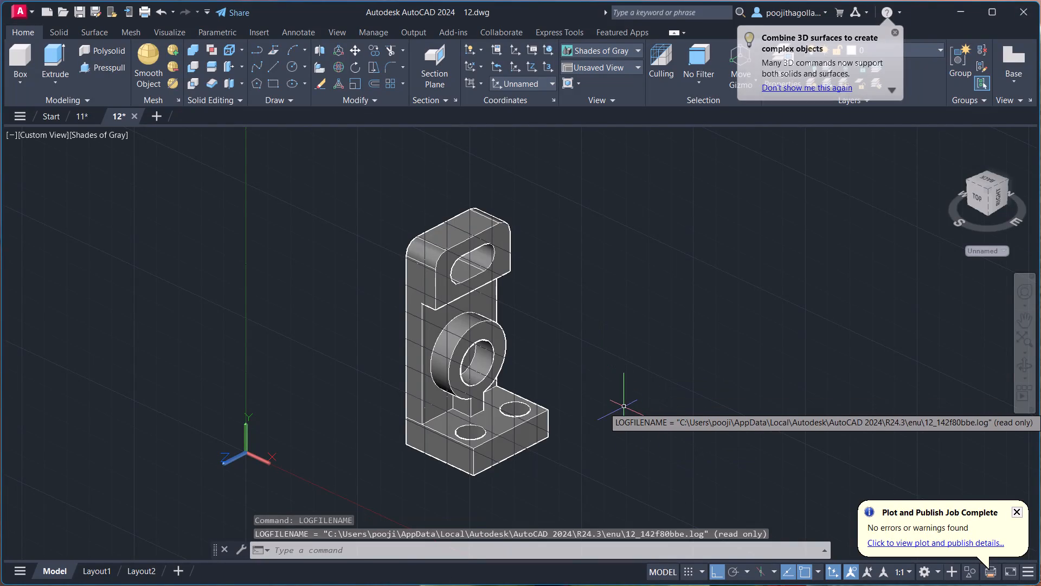
key("Escape")
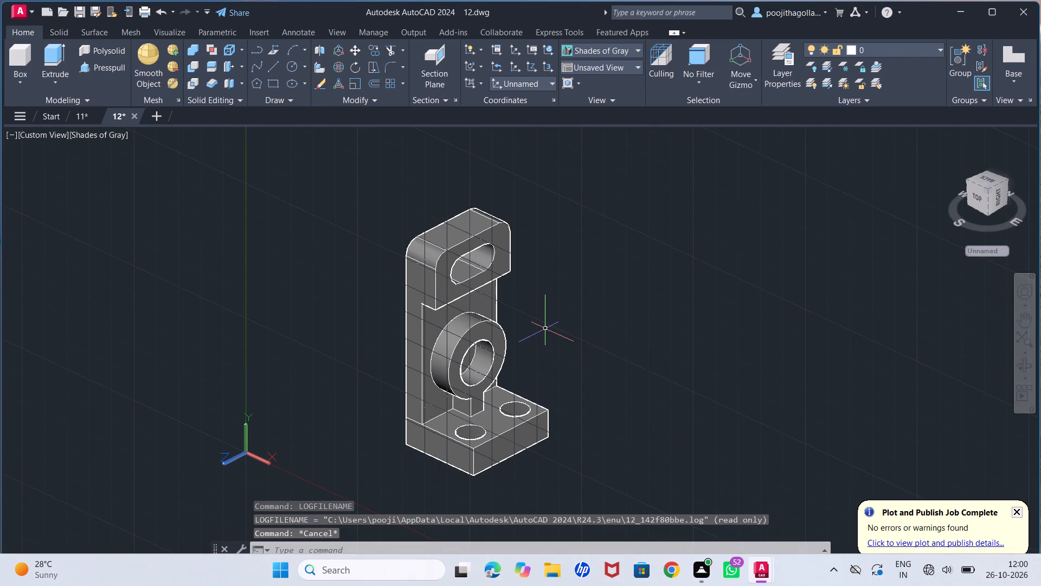
Examine the united bracket in the angled view, from the slotted block and bored boss to the two-hole base.
middle_click_drag(544, 329, 544, 271)
scroll(493, 278, "up", 1)
middle_click_drag(493, 278, 493, 289)
scroll(493, 307, "down", 1)
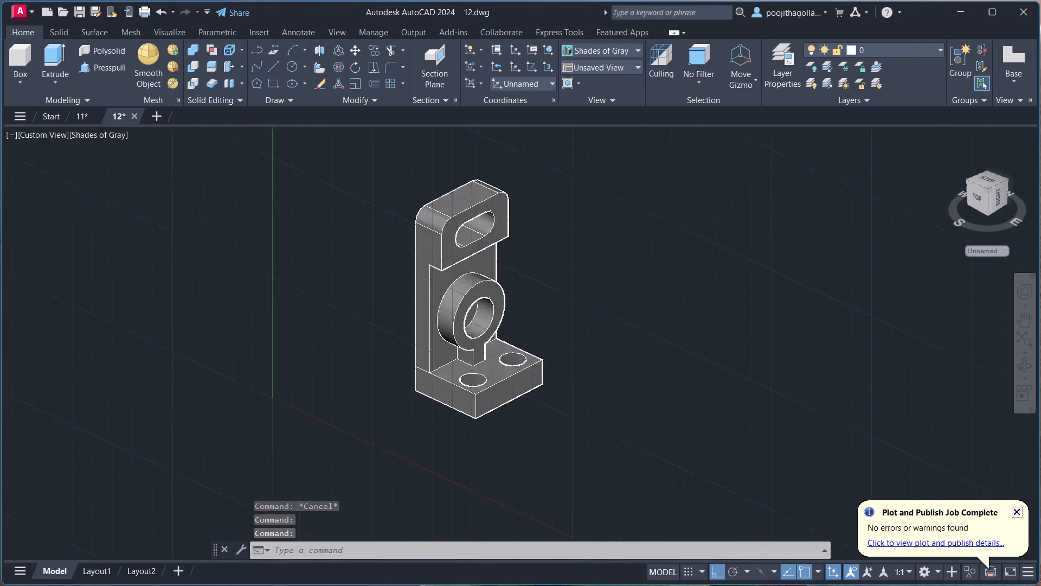
middle_click_drag(496, 307, 533, 271)
scroll(525, 275, "up", 1)
middle_click_drag(526, 275, 496, 318)
scroll(496, 318, "down", 1)
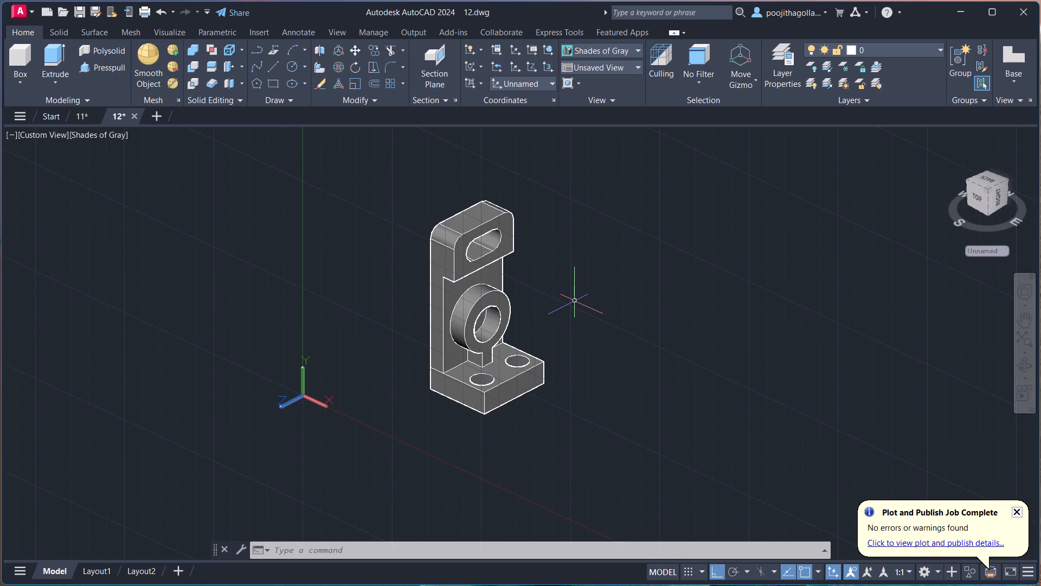
scroll(553, 309, "up", 1)
middle_click_drag(492, 297, 518, 296)
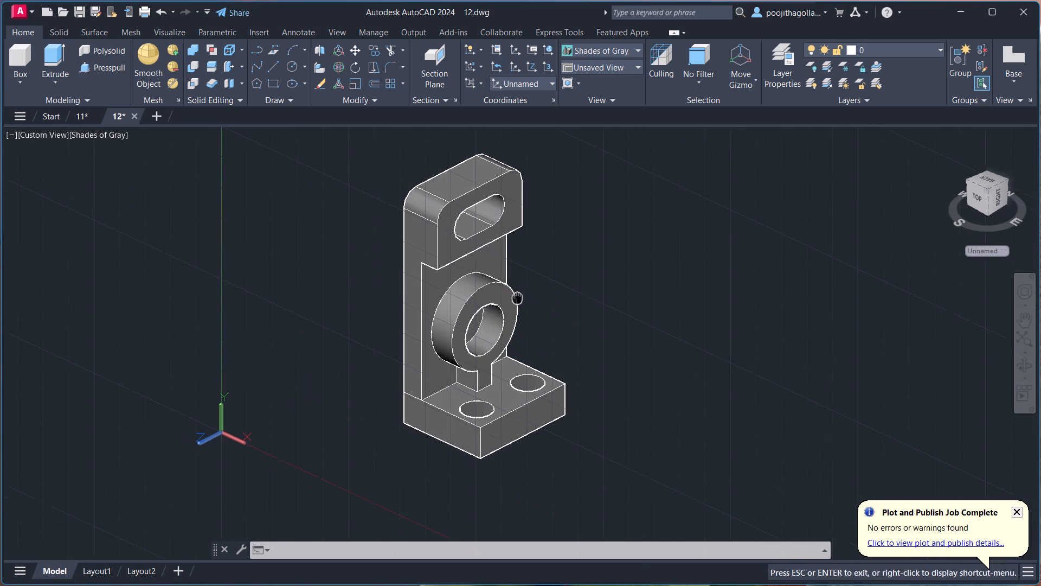
middle_click_drag(518, 296, 520, 296)
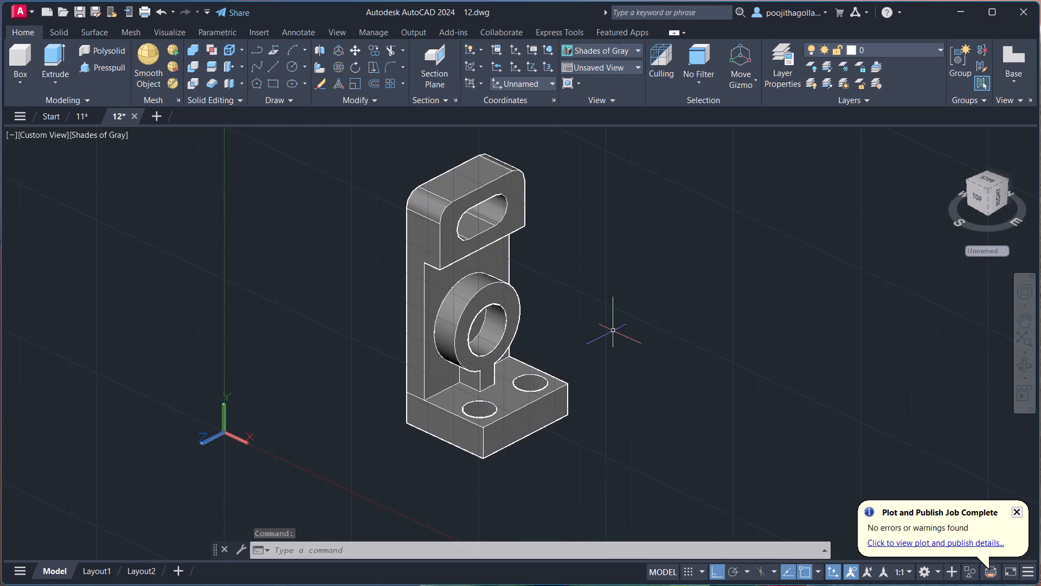
middle_click_drag(590, 322, 603, 352)
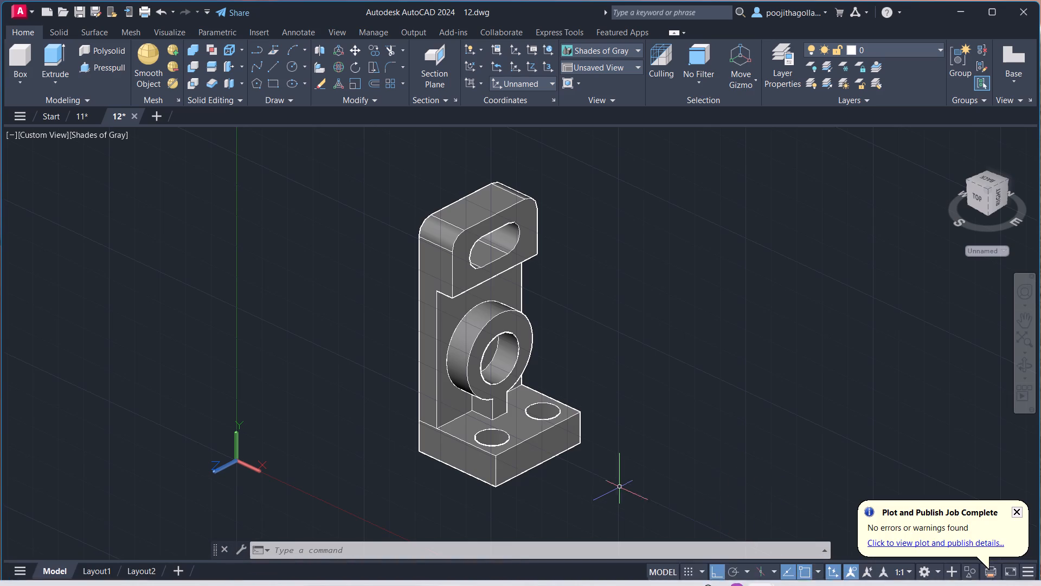
Save drawing 12 with the united bracket.
key("ctrl+s")
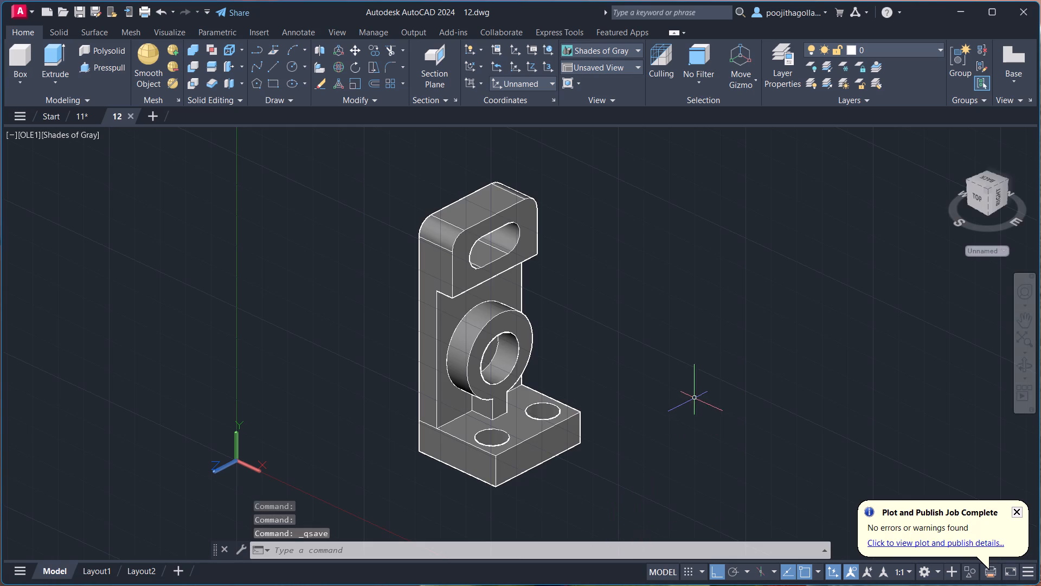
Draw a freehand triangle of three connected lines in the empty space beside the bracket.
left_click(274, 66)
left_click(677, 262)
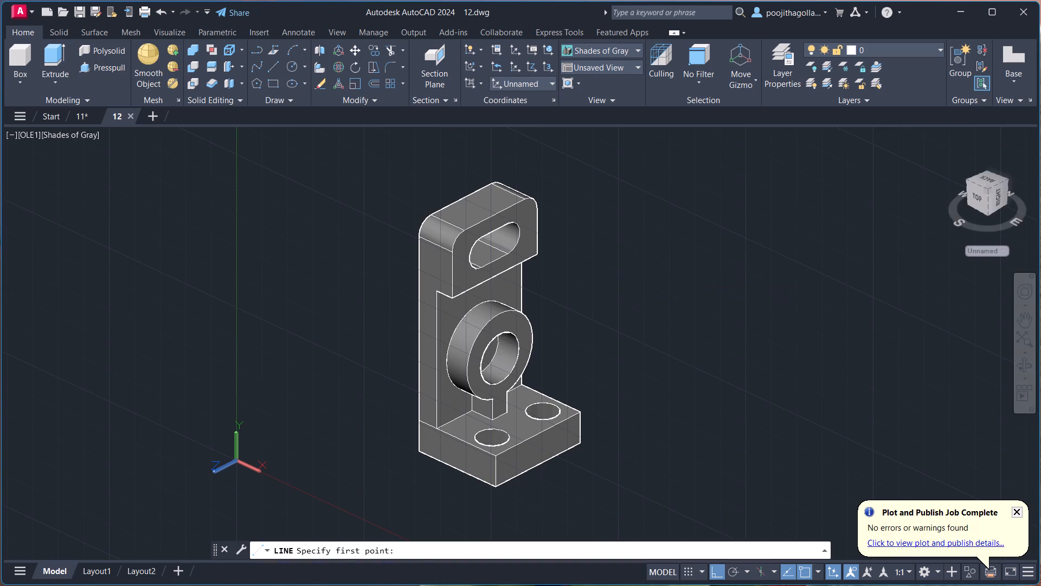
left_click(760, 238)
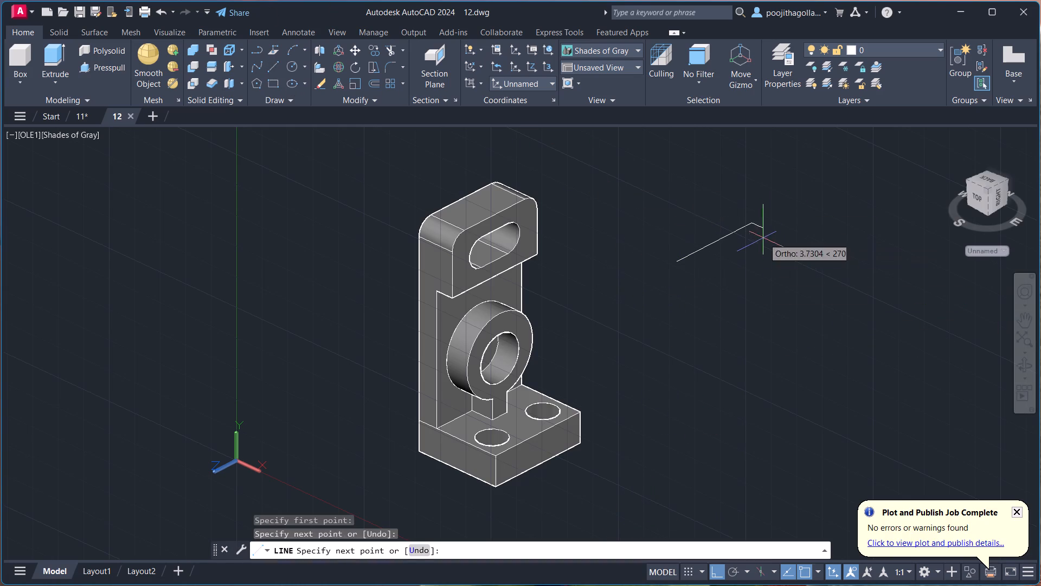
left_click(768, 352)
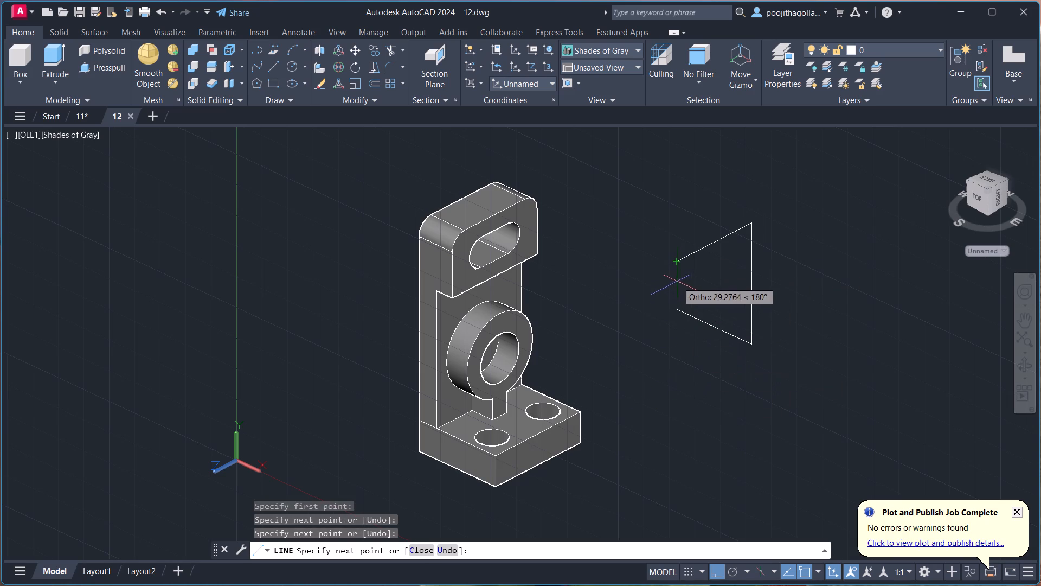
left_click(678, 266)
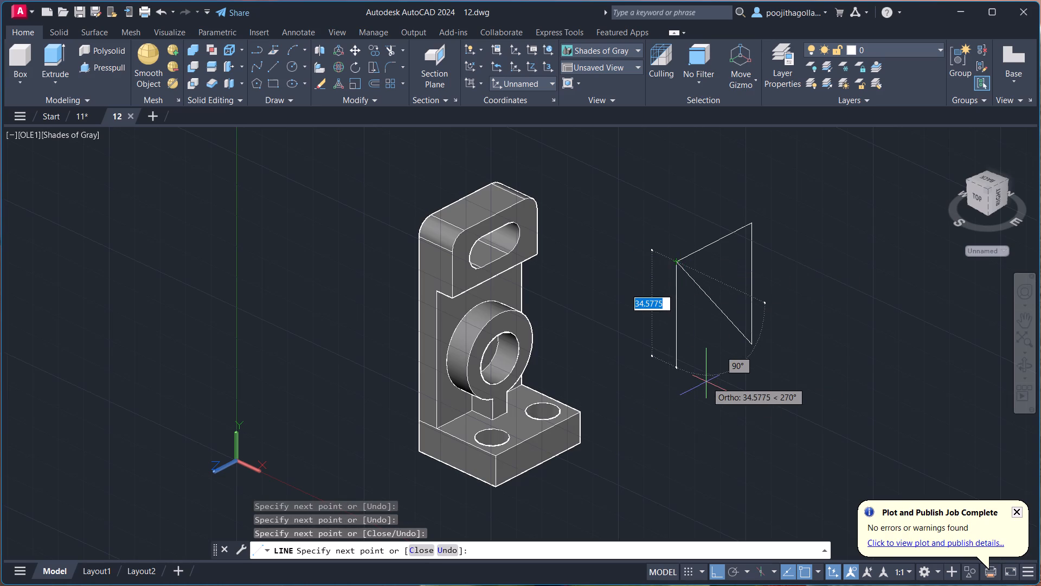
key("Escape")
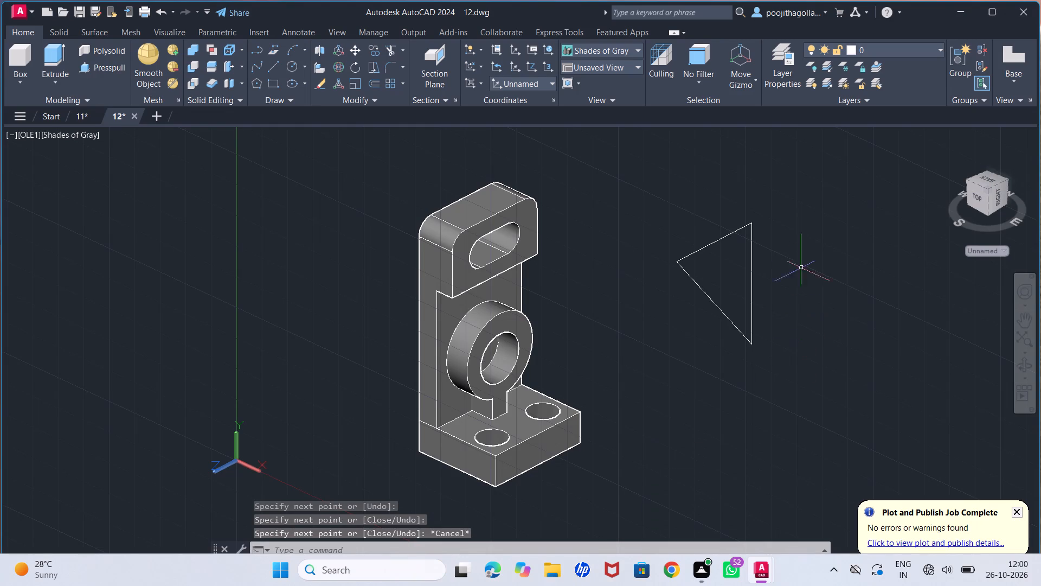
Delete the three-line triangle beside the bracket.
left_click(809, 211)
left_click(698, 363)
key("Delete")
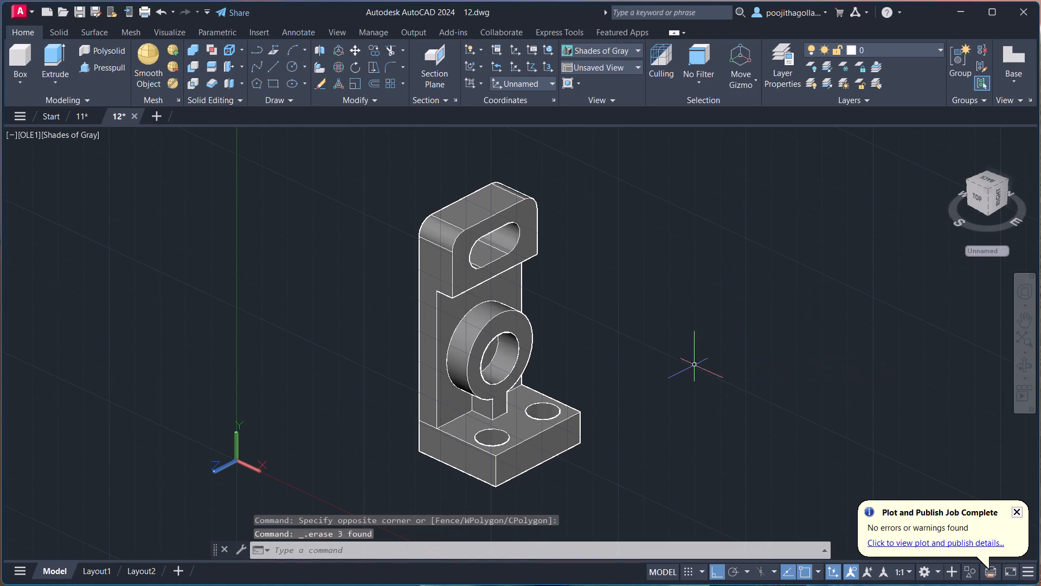